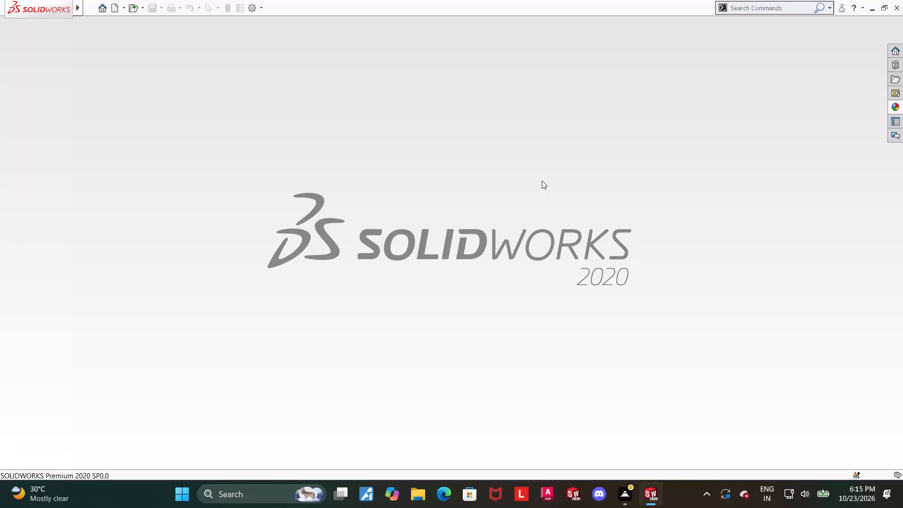
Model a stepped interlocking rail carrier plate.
Create a new part and start a sketch on the Top Plane.
left_click(115, 11)
double_click(222, 234)
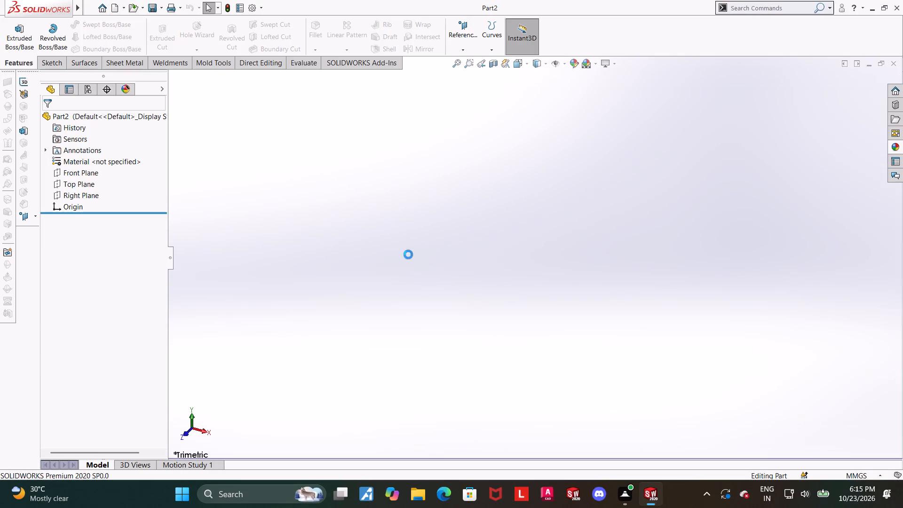
left_click(75, 186)
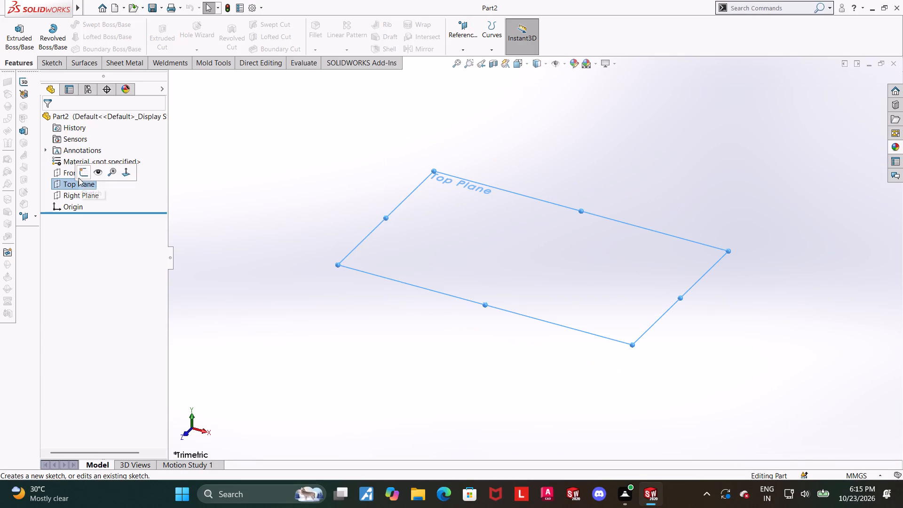
left_click(79, 178)
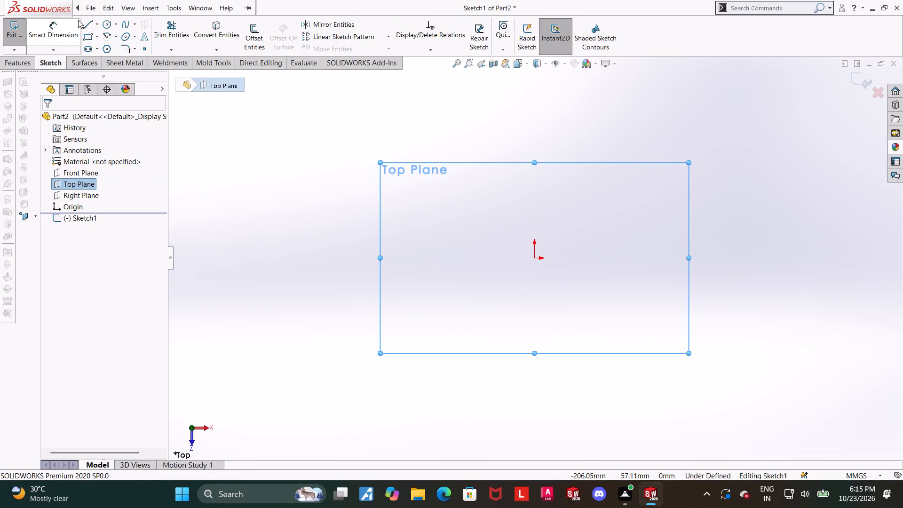
Draw four connected lines from the origin: horizontal about 107 mm leftward, sloping up-left, horizontal about 99 mm rightward, and sloping up-right about 59 mm.
left_click(81, 29)
left_click(83, 29)
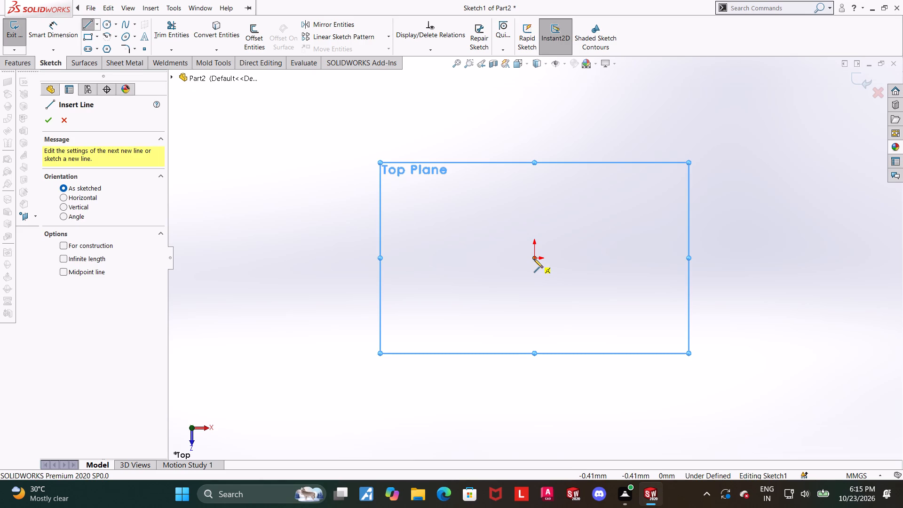
left_click(534, 259)
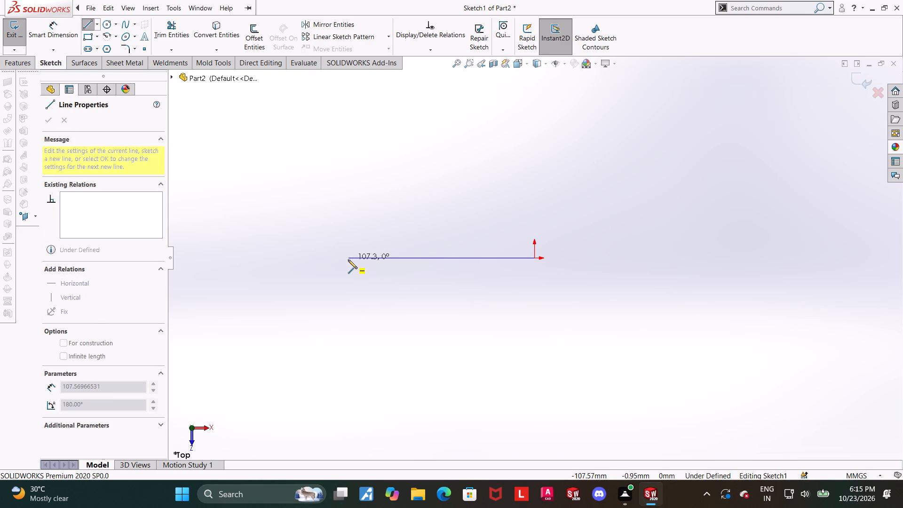
left_click(348, 260)
scroll(301, 161, "down", 2)
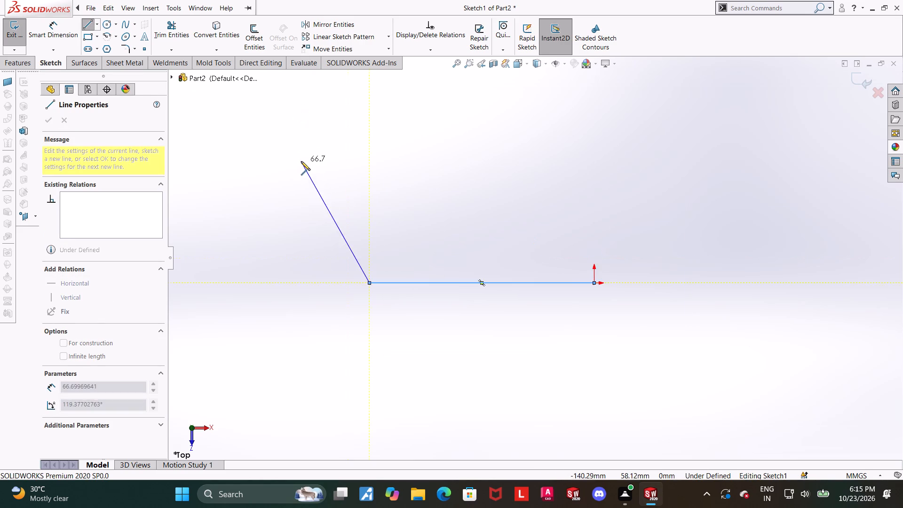
scroll(342, 180, "up", 5)
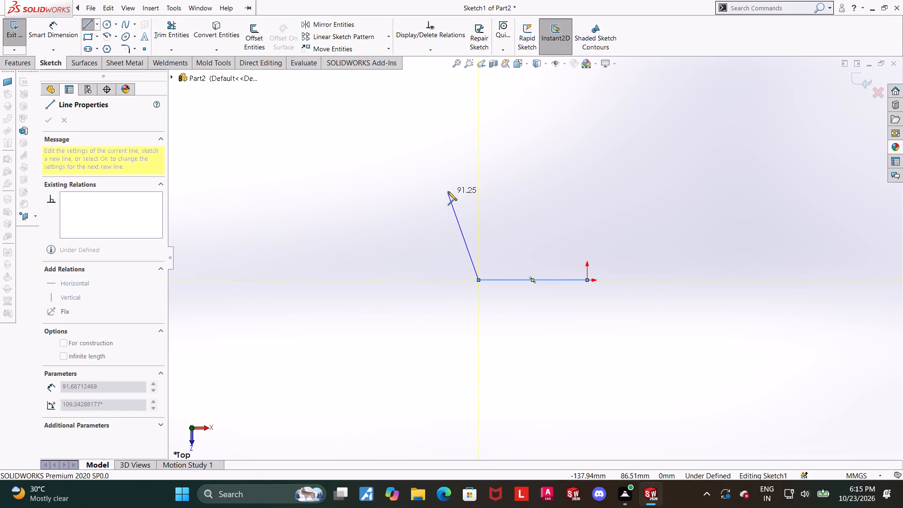
left_click(446, 182)
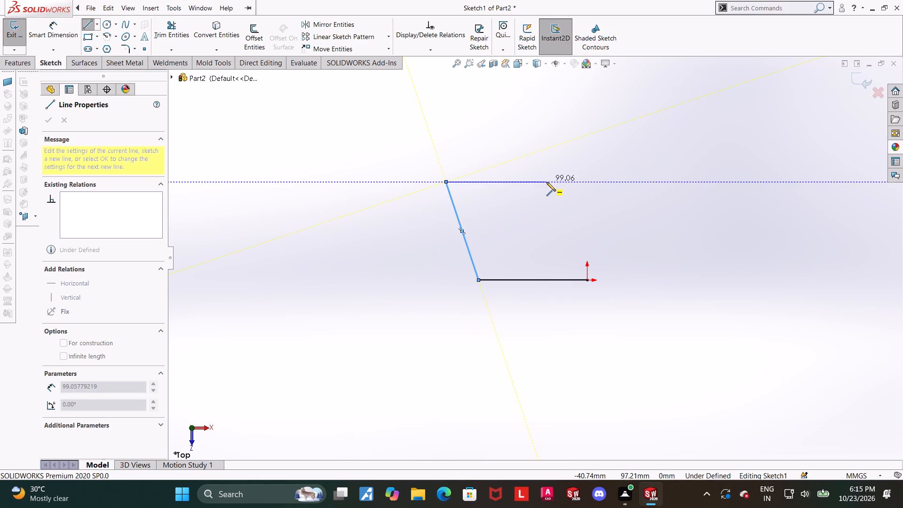
left_click(547, 182)
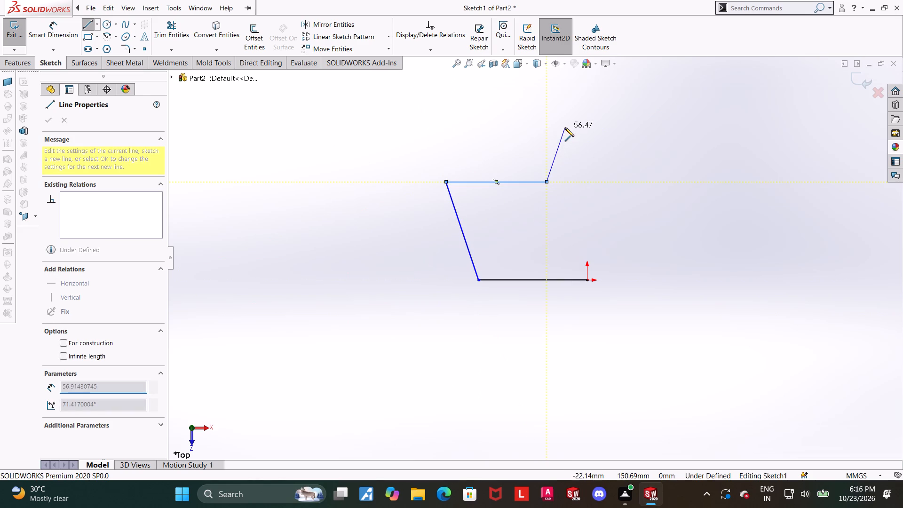
left_click(568, 127)
key("Escape")
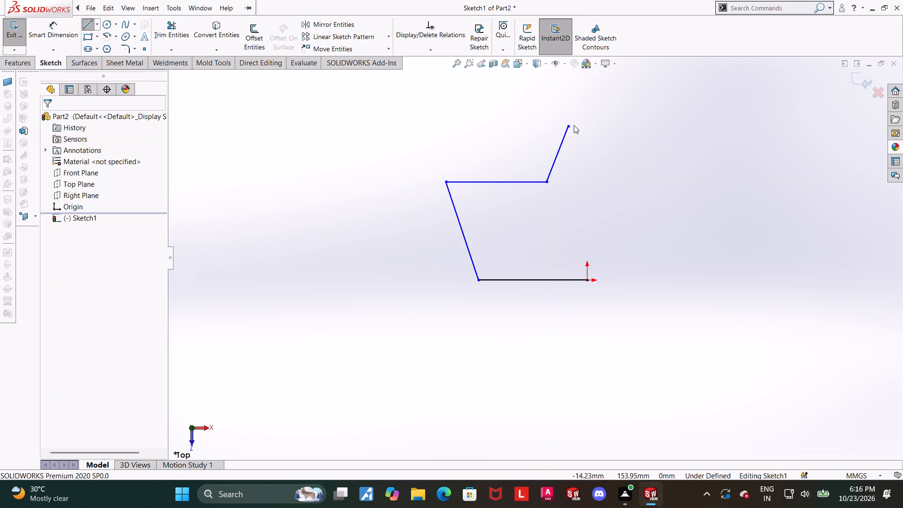
Draw a circle through the open upper end of the line chain and move its centre for a radius of about 17 mm.
left_click(112, 24)
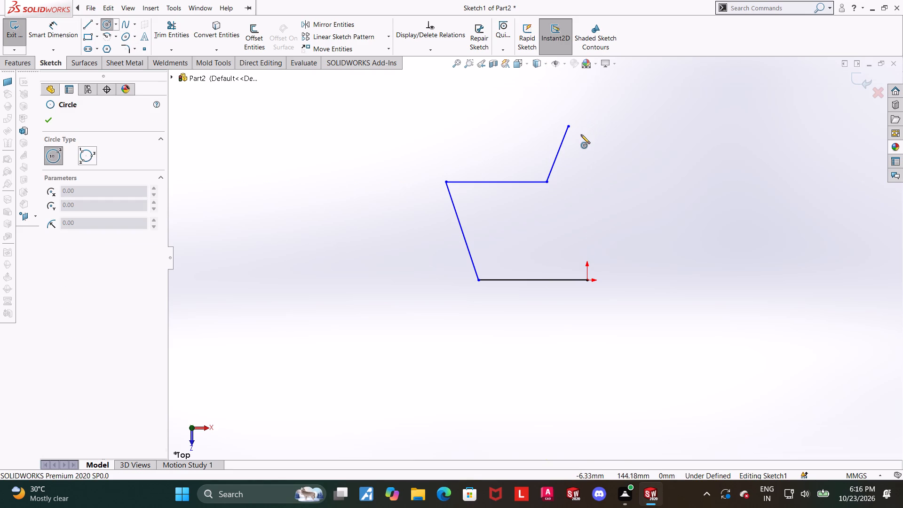
left_click(579, 128)
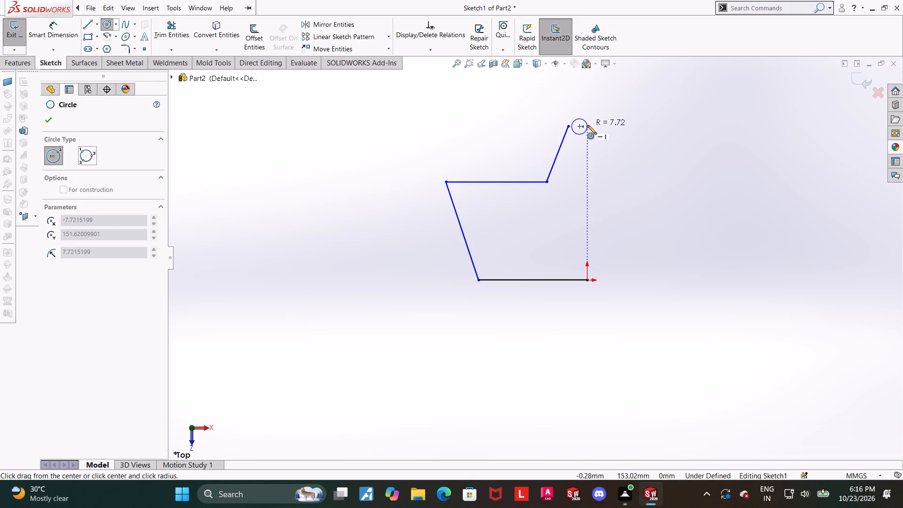
left_click(569, 126)
key("Escape")
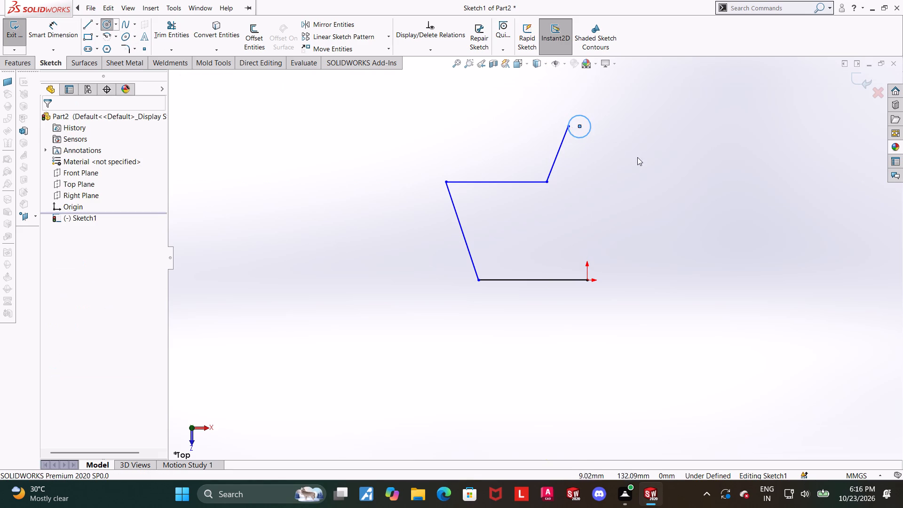
key("Escape")
key("Escape")
left_click_drag(579, 127, 566, 132)
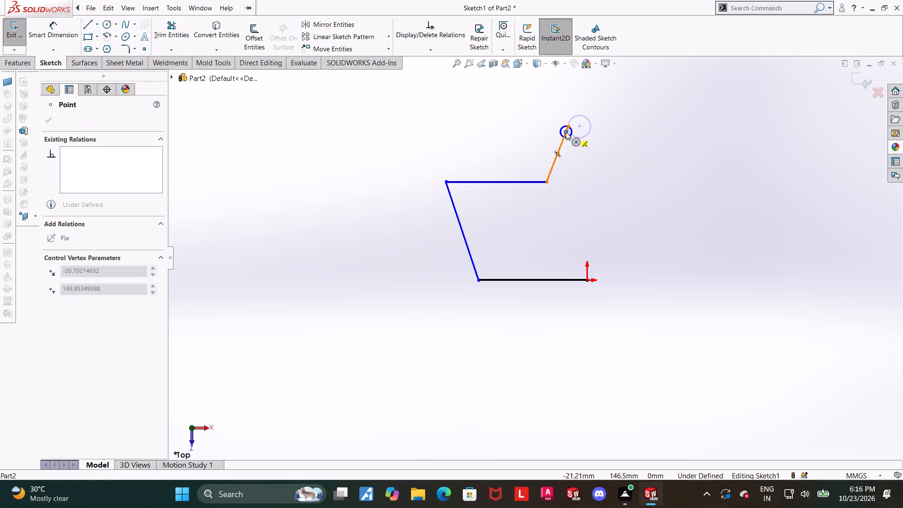
left_click_drag(566, 132, 570, 144)
key("Escape")
left_click(651, 162)
key("Escape")
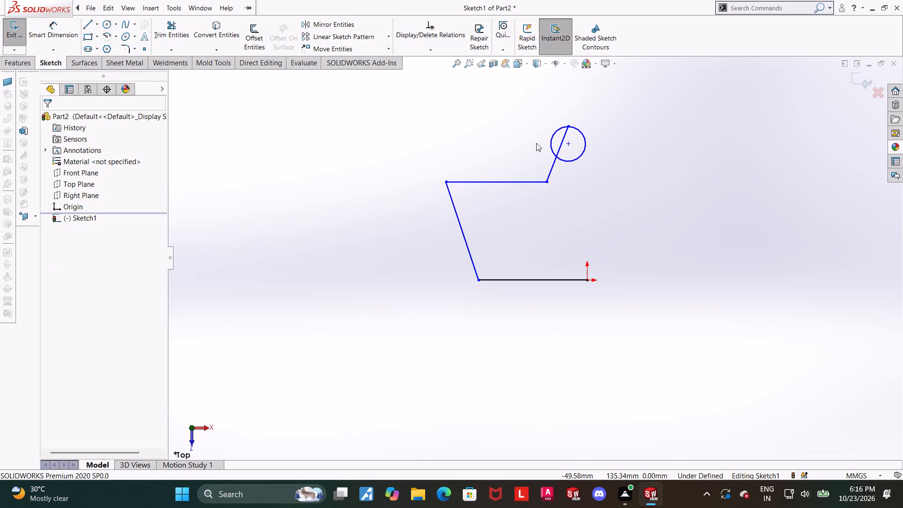
Add a tangent relation between the circle and the short sloping line that ends on it.
left_click(557, 159)
left_click(560, 160, "ctrl")
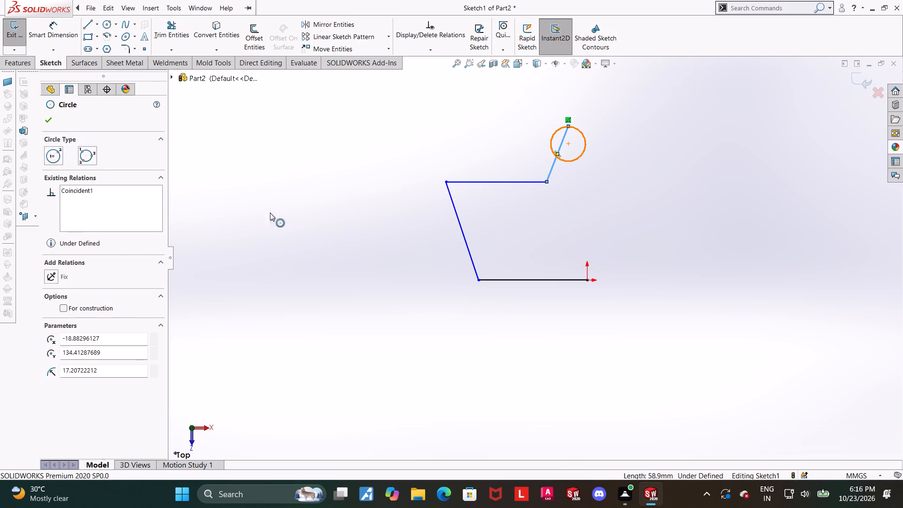
left_click(51, 293)
scroll(705, 229, "up", 2)
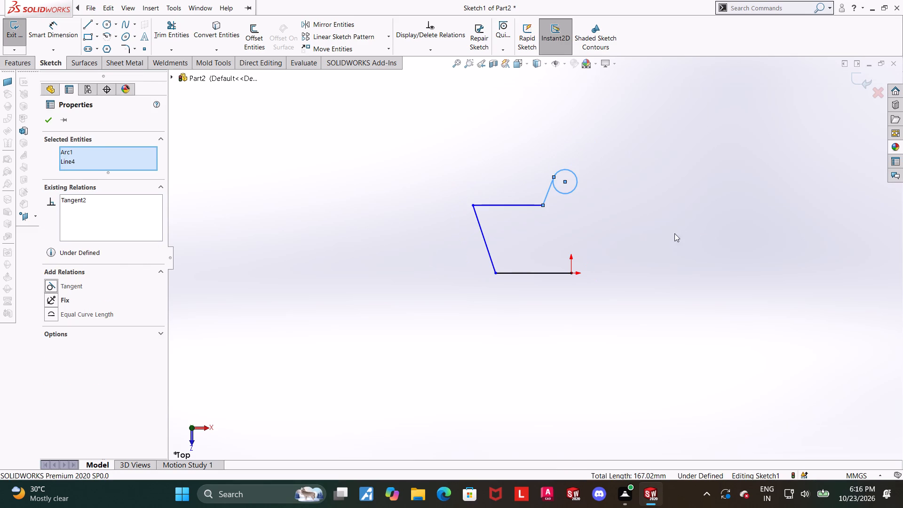
left_click(661, 233)
Draw connected lines from the origin to the circle: vertical about 55 mm, sloping slightly left about 28 mm, and a final one about 31 mm.
scroll(649, 237, "down", 3)
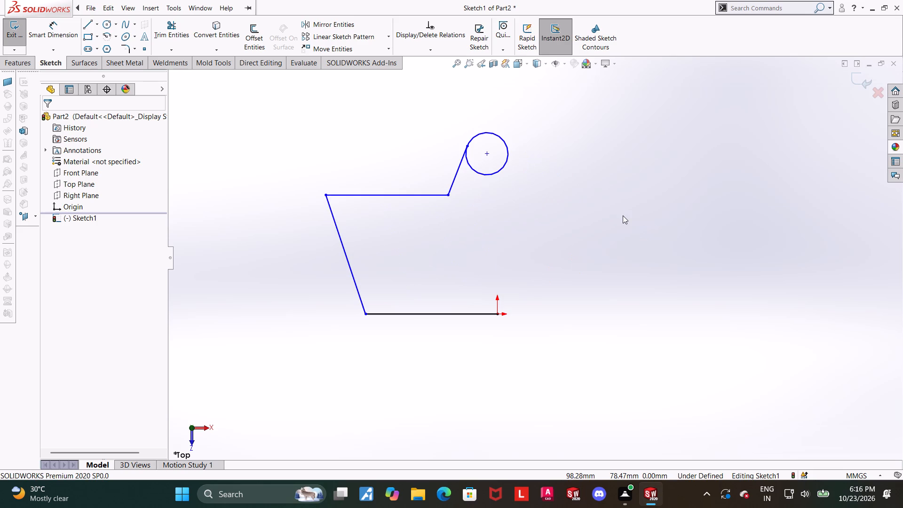
left_click(89, 22)
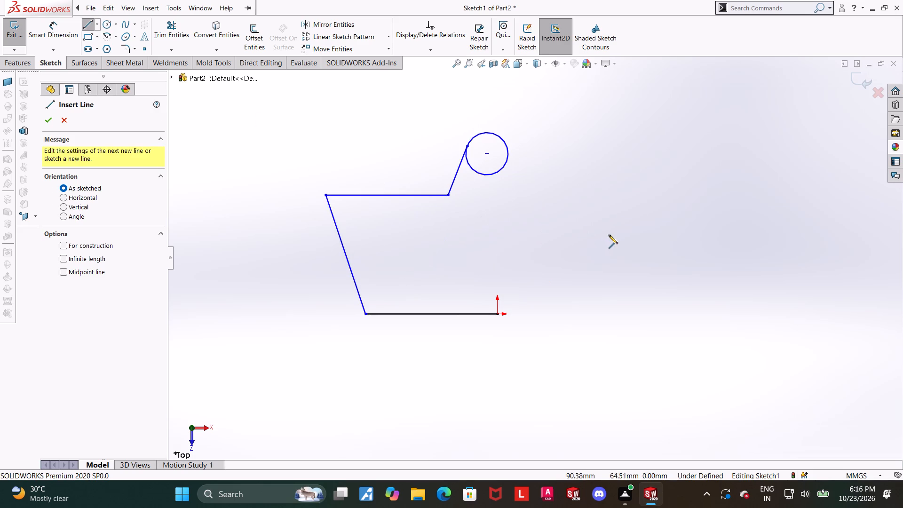
left_click(498, 315)
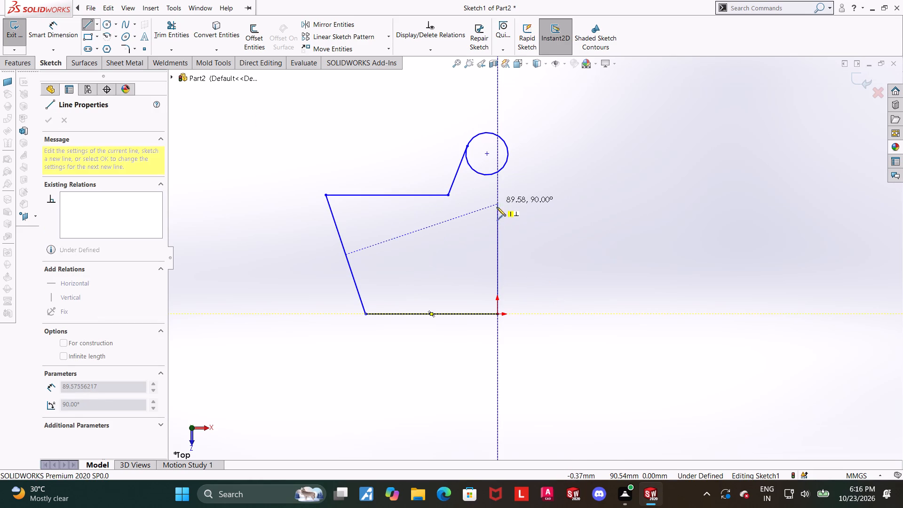
left_click(496, 246)
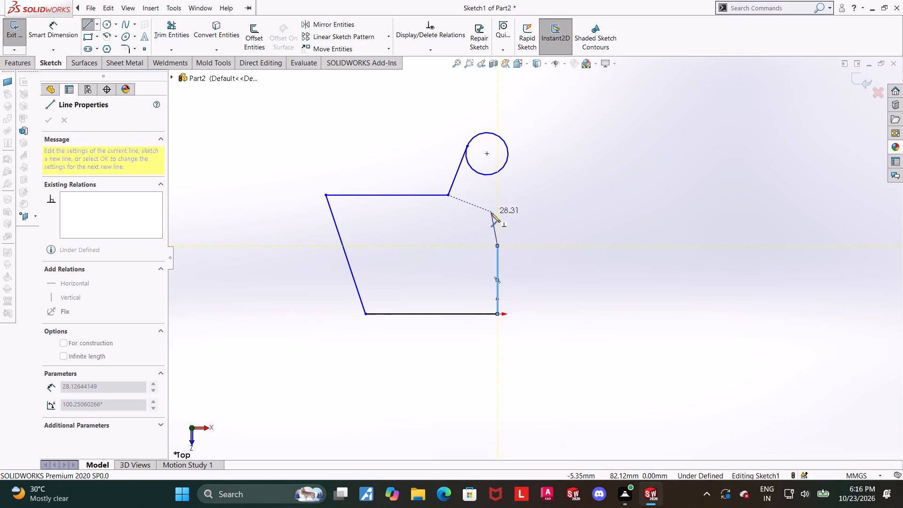
left_click(491, 213)
left_click(496, 172)
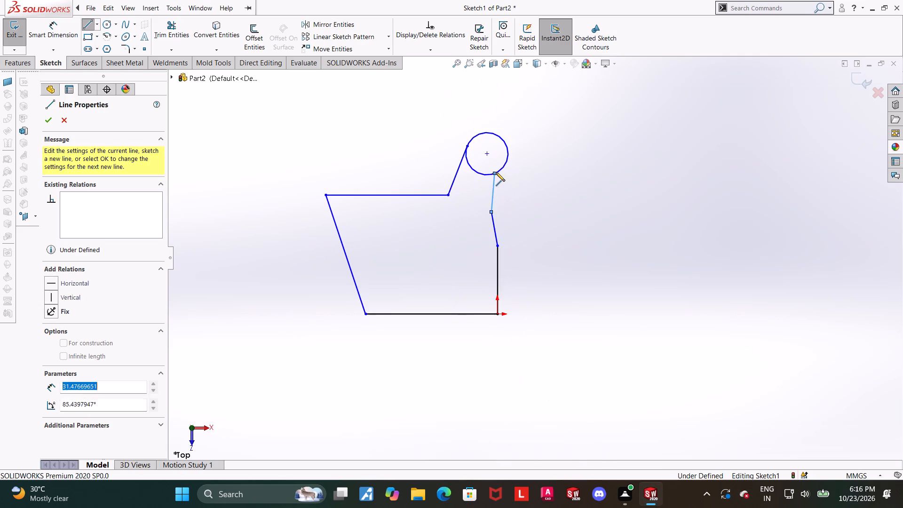
key("Escape")
key("Escape")
Add a tangent relation between the circle and the line reaching it from the origin side.
left_click(503, 168)
left_click(496, 181, "ctrl")
left_click(528, 193)
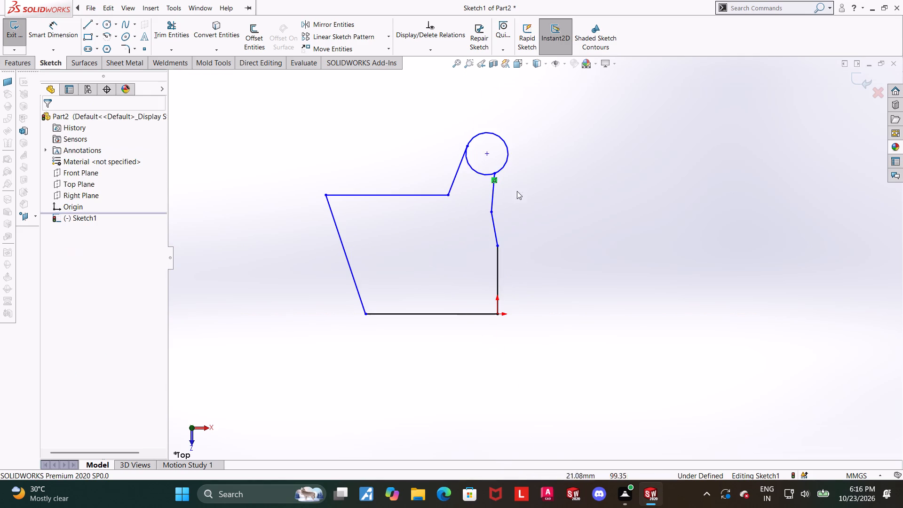
left_click(499, 168, "ctrl")
left_click(495, 190, "ctrl")
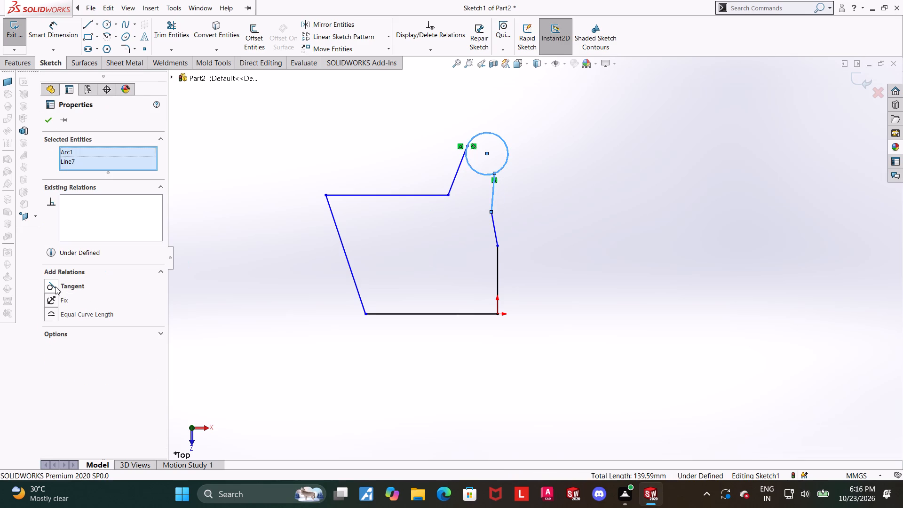
left_click(55, 286)
left_click(591, 235)
Reshape the profile by moving the inner corner left to shorten the upper horizontal line, and the circle's centre to about X -21, Y 144 mm.
left_click_drag(446, 196, 403, 193)
left_click(679, 212)
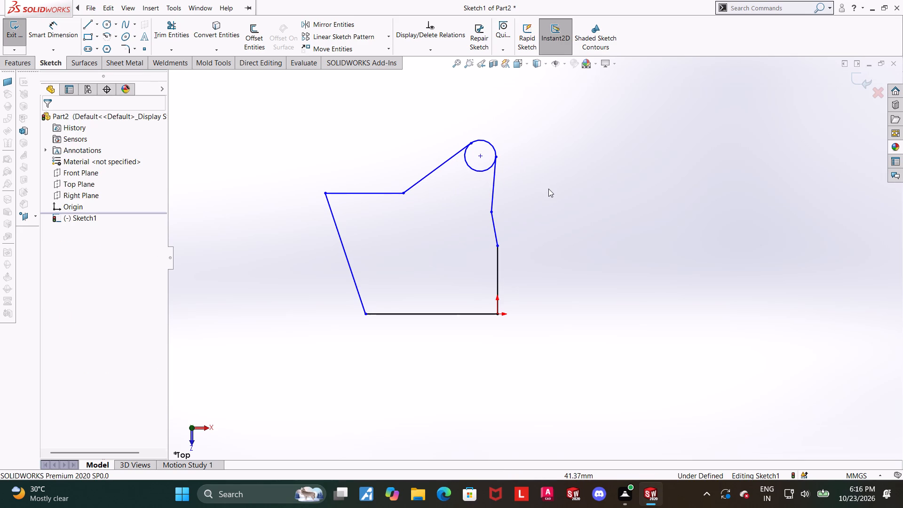
scroll(548, 189, "up", 1)
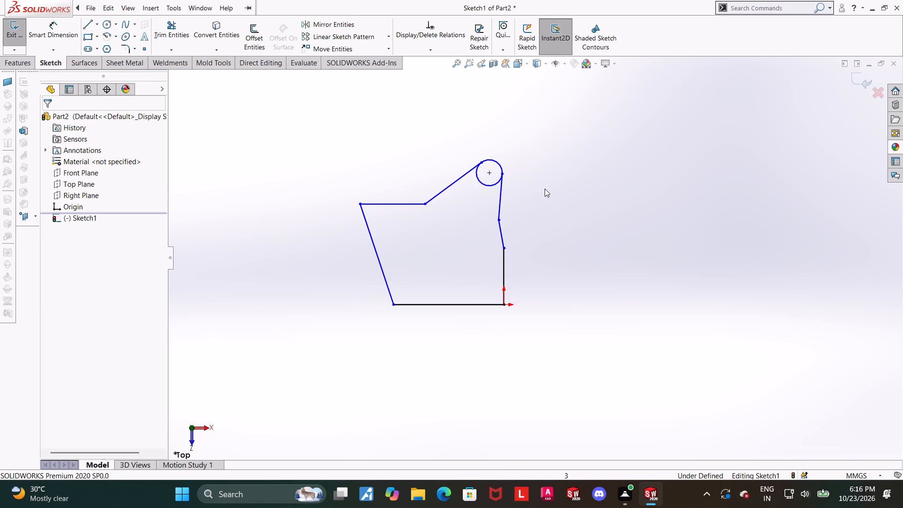
left_click_drag(488, 174, 478, 155)
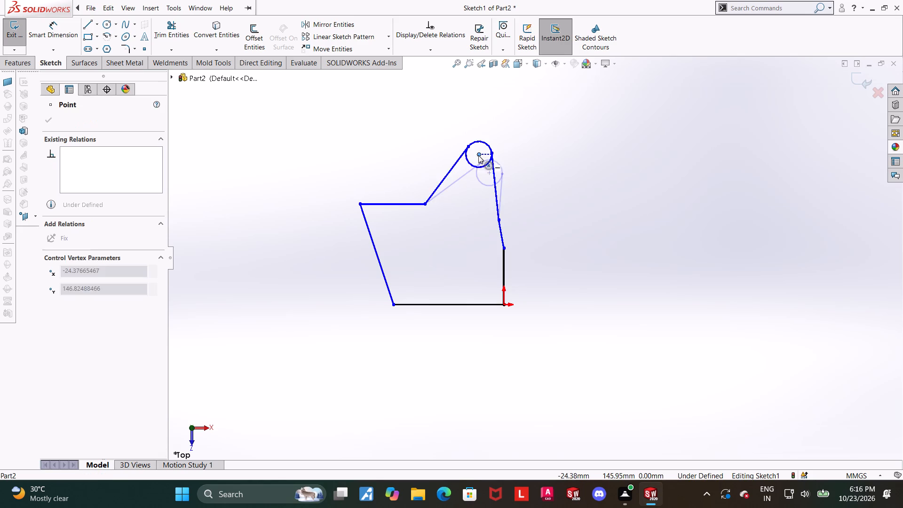
left_click_drag(478, 155, 482, 158)
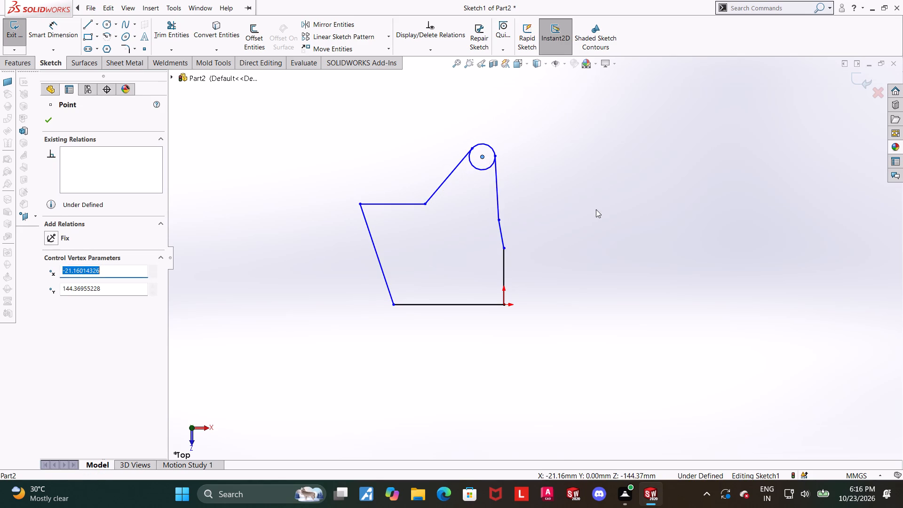
left_click(596, 209)
Make the line tangent to the circle's right side vertical.
left_click(497, 199)
left_click(536, 158)
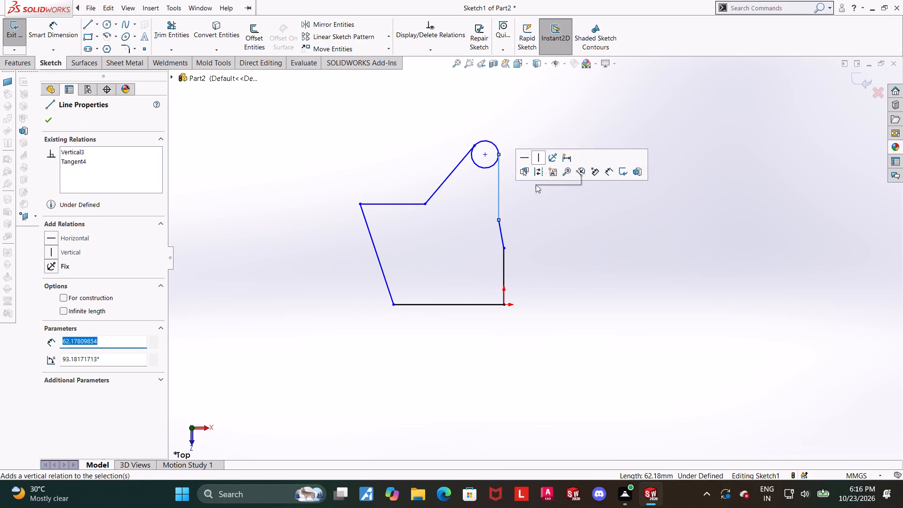
left_click(556, 241)
Trim away the lower part of the circle between its two tangent lines, leaving a rounded top.
scroll(510, 153, "down", 1)
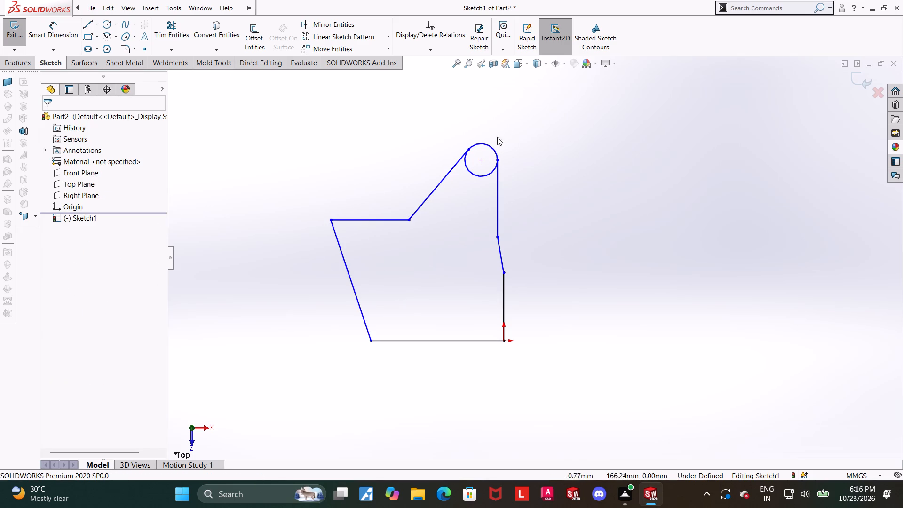
left_click_drag(172, 36, 177, 35)
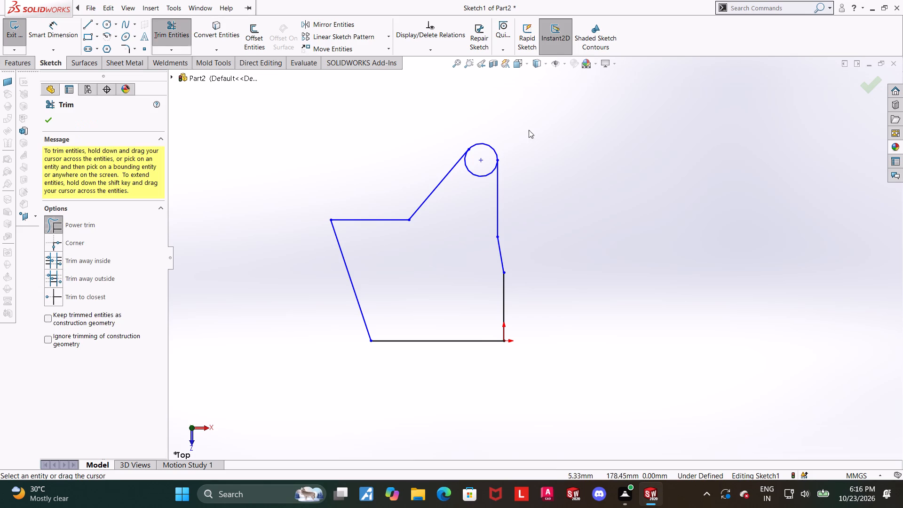
left_click_drag(480, 164, 467, 192)
key("Escape")
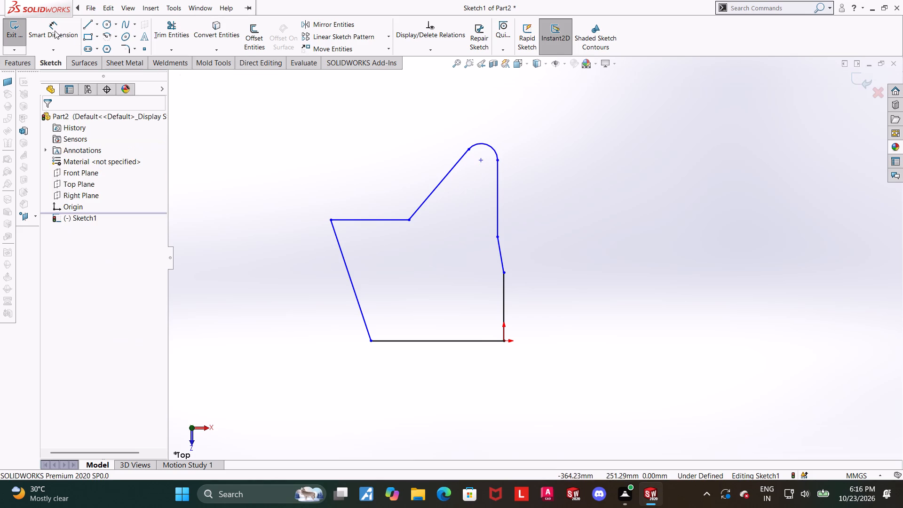
Dimension the top arc with a radius of 17 mm.
left_click(54, 29)
left_click(58, 33)
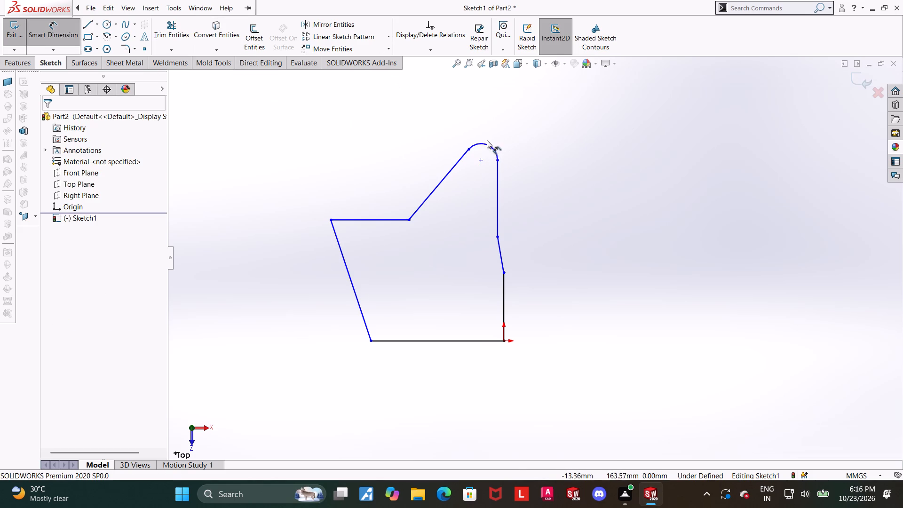
left_click(486, 143)
left_click(515, 116)
type("17")
key("Return")
key("Escape")
left_click(533, 193)
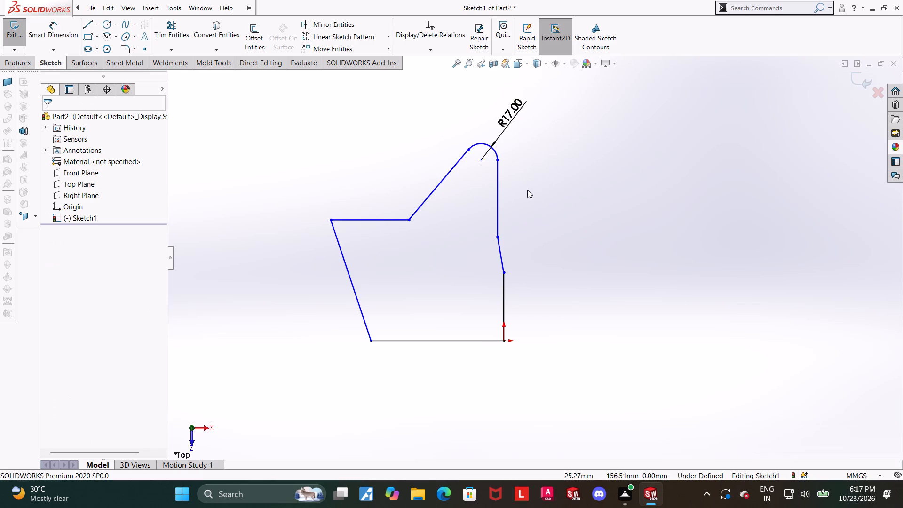
scroll(498, 153, "down", 1)
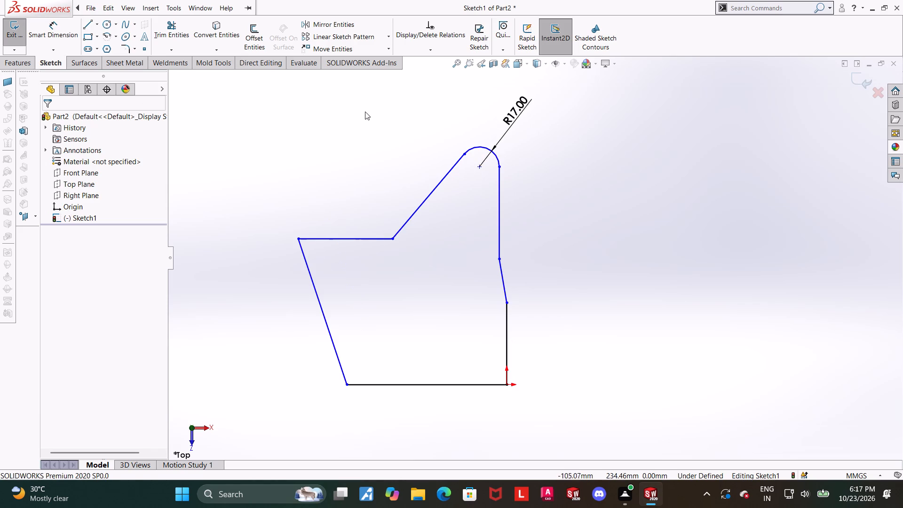
Dimension the vertical distance from the origin to the top arc's centre as 130 mm.
left_click(56, 27)
left_click(479, 165)
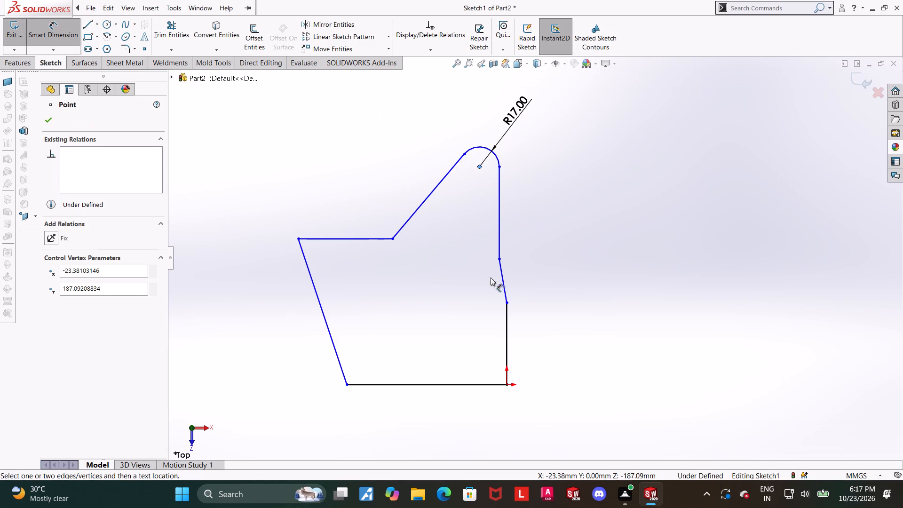
left_click(509, 385)
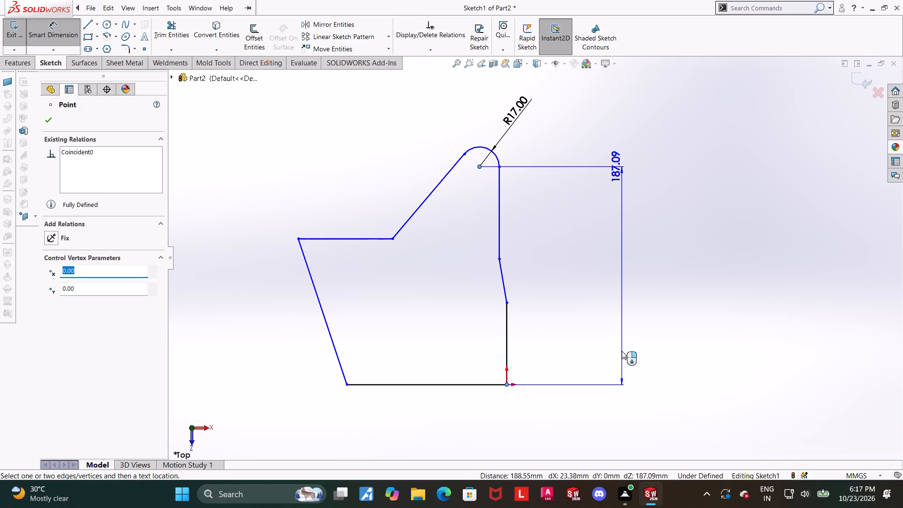
left_click(622, 351)
type("130")
key("Return")
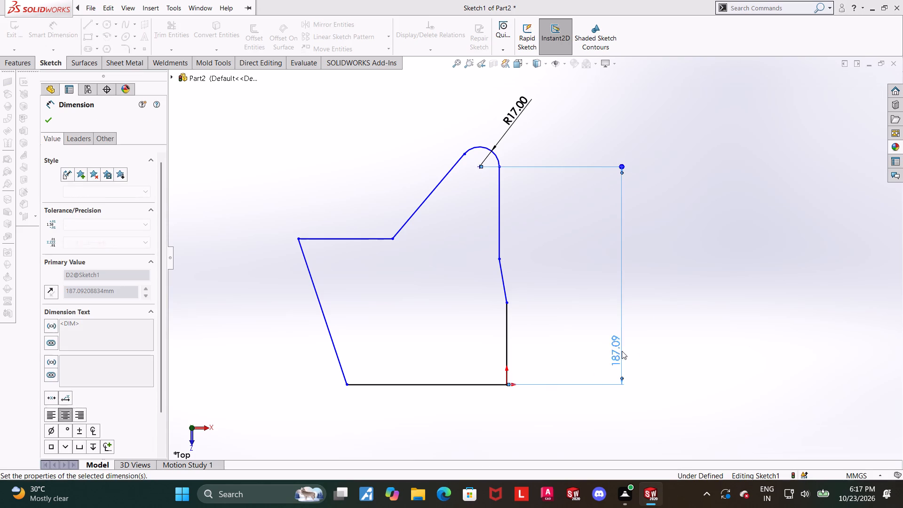
key("Escape")
left_click(679, 307)
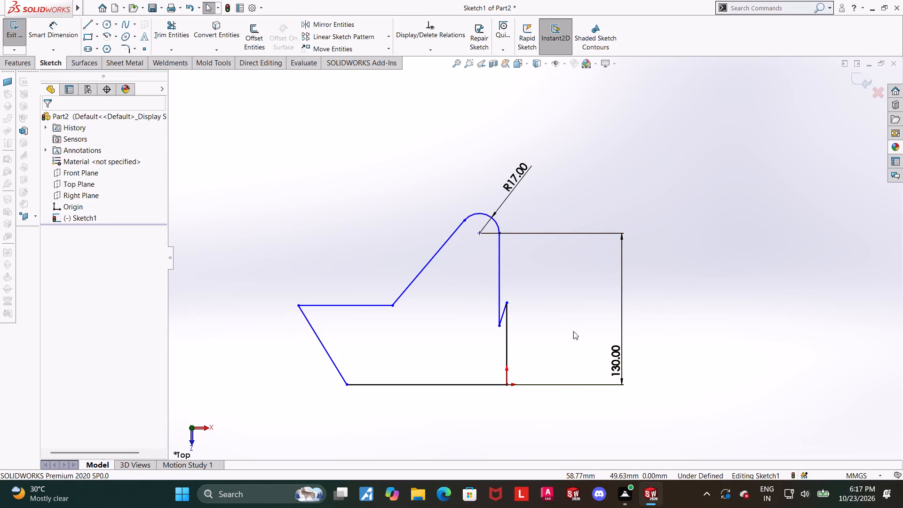
Move the upper endpoint of the vertical line rising from the origin down to about 37 mm above the origin.
left_click_drag(508, 302, 507, 332)
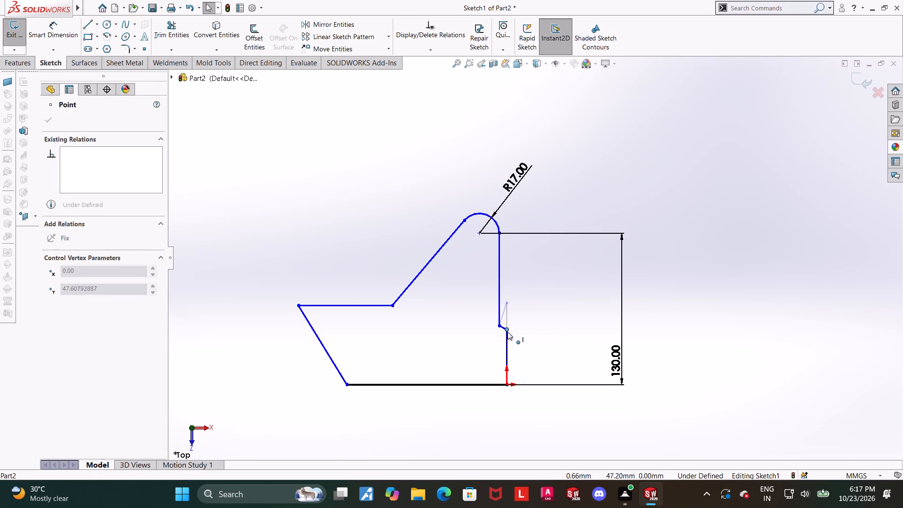
left_click_drag(507, 332, 507, 341)
left_click(547, 323)
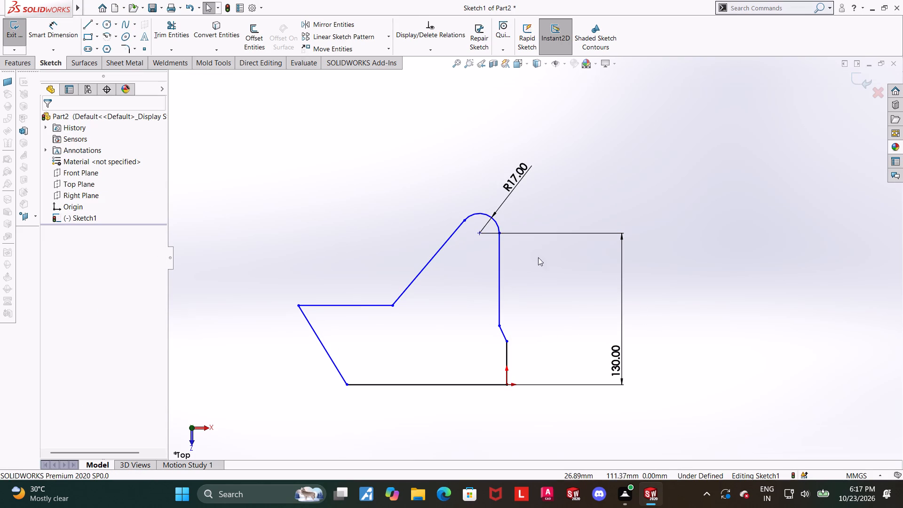
Dimension the horizontal offset between the two ends of the short slanted line as 5 mm.
scroll(531, 322, "down", 1)
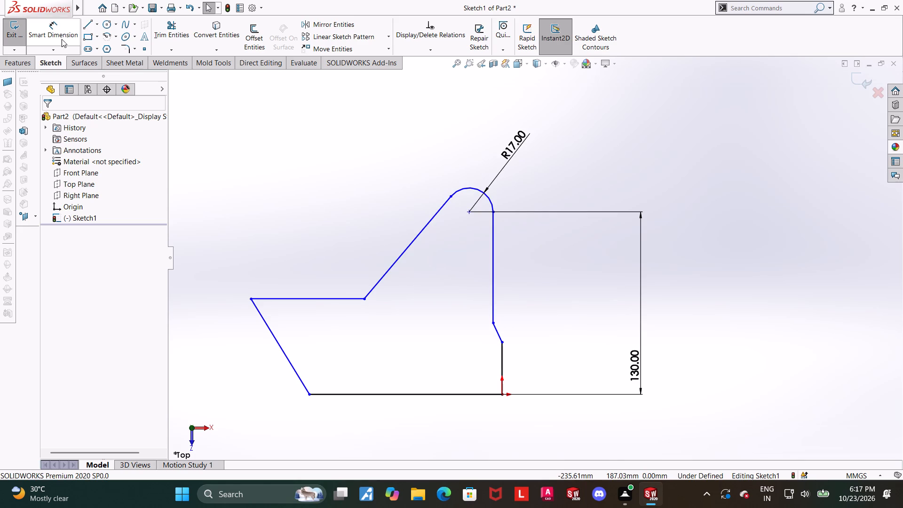
left_click(57, 33)
left_click(494, 322)
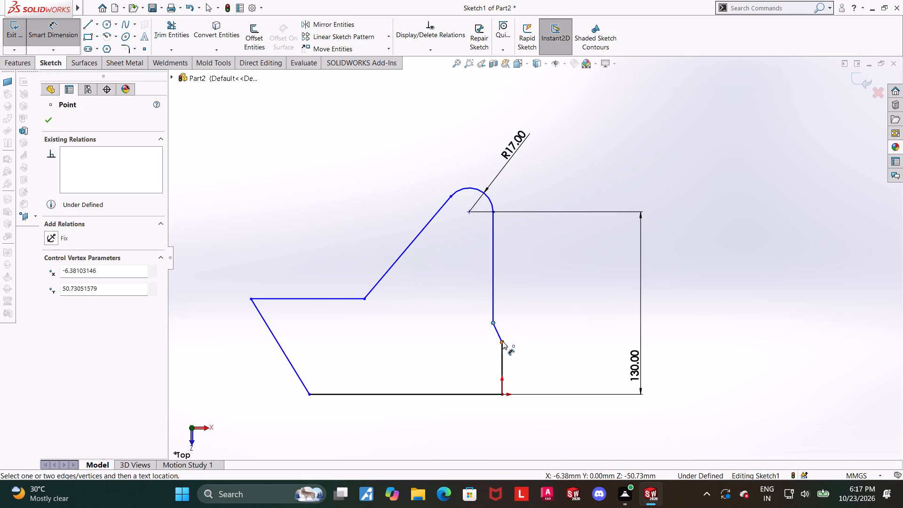
left_click(502, 341)
left_click(496, 271)
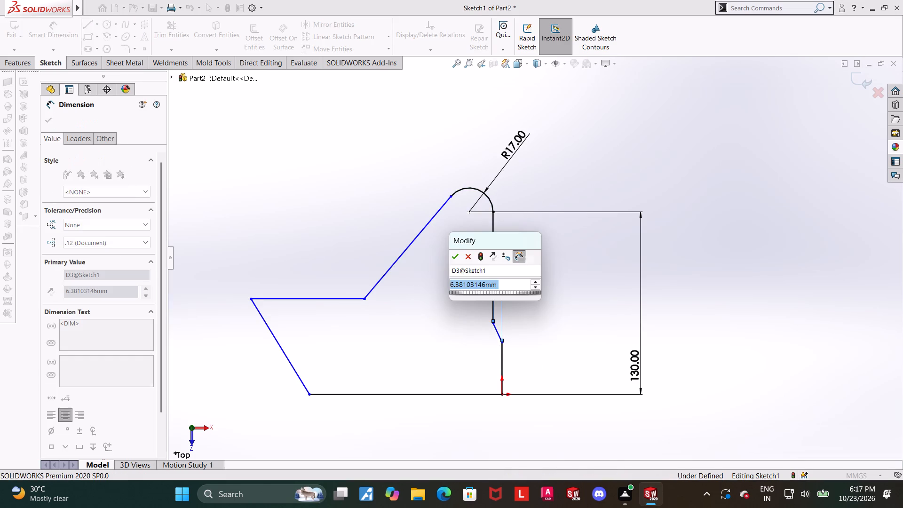
key("5")
key("Return")
key("Escape")
key("Escape")
left_click(559, 294)
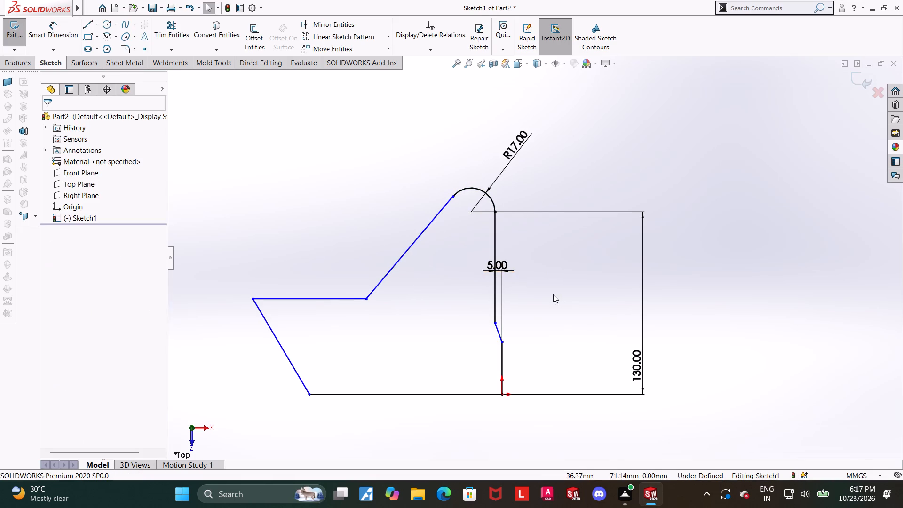
Dimension the vertical line rising from the origin with a length of 55 mm.
scroll(547, 310, "down", 1)
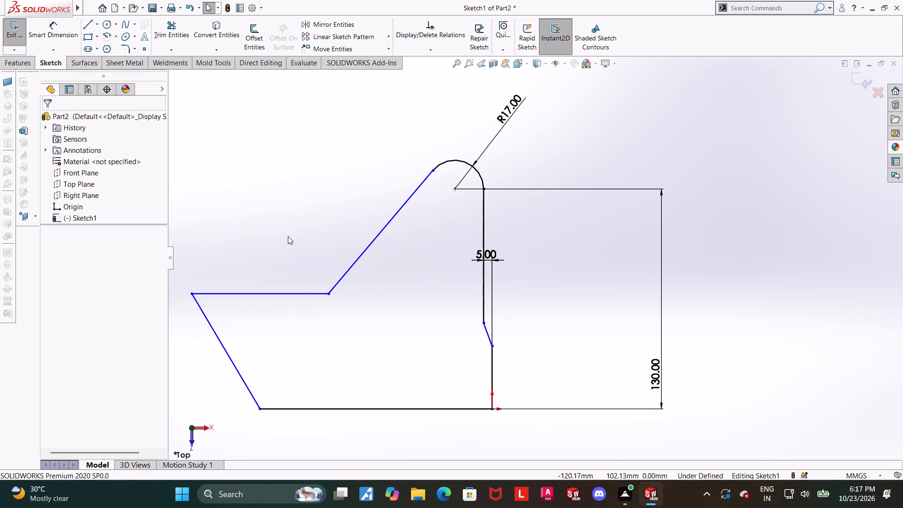
left_click(53, 28)
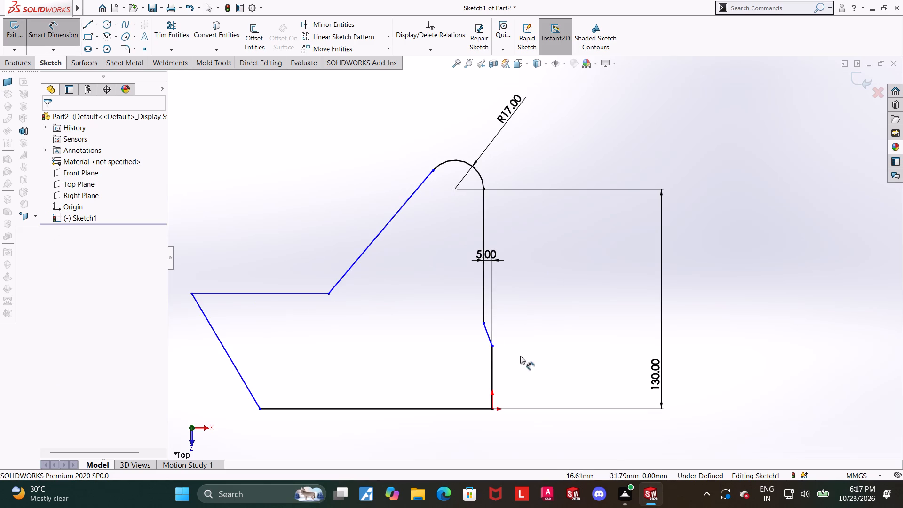
left_click(493, 354)
left_click(517, 358)
type("55")
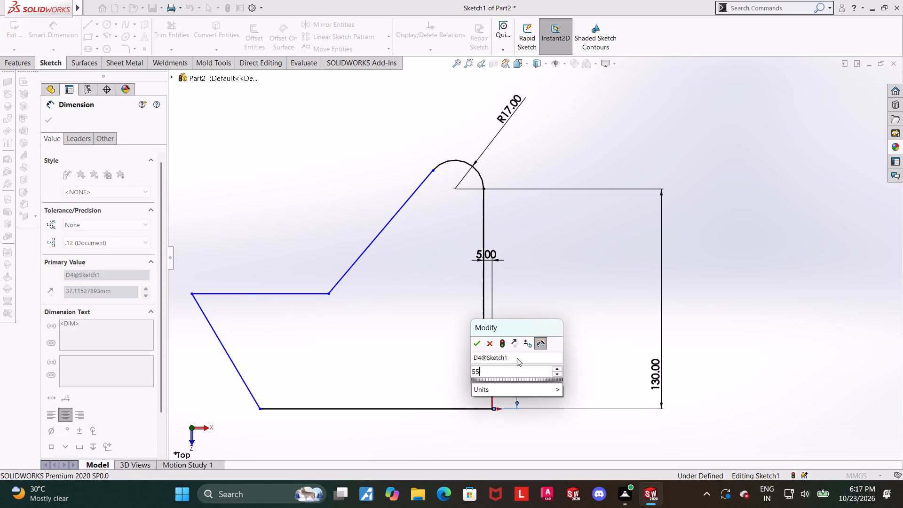
key("Return")
key("Escape")
left_click(574, 341)
Move the short slanted line's upper endpoint up to about 17 mm above its lower end.
left_click_drag(484, 323, 483, 306)
left_click(596, 313)
left_click(597, 312)
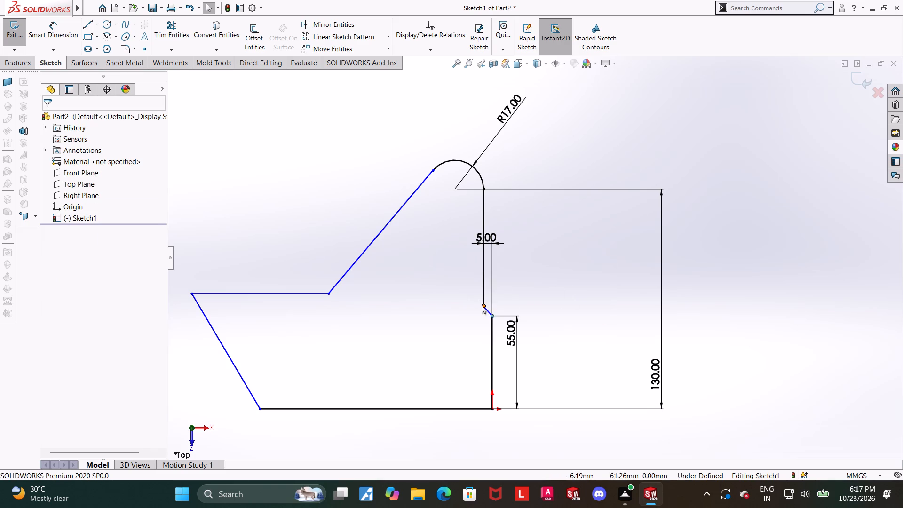
left_click_drag(482, 305, 483, 286)
left_click(577, 292)
Dimension the vertical distance between the two ends of the short slanted line as 22.5 mm.
left_click(54, 15)
left_click(55, 22)
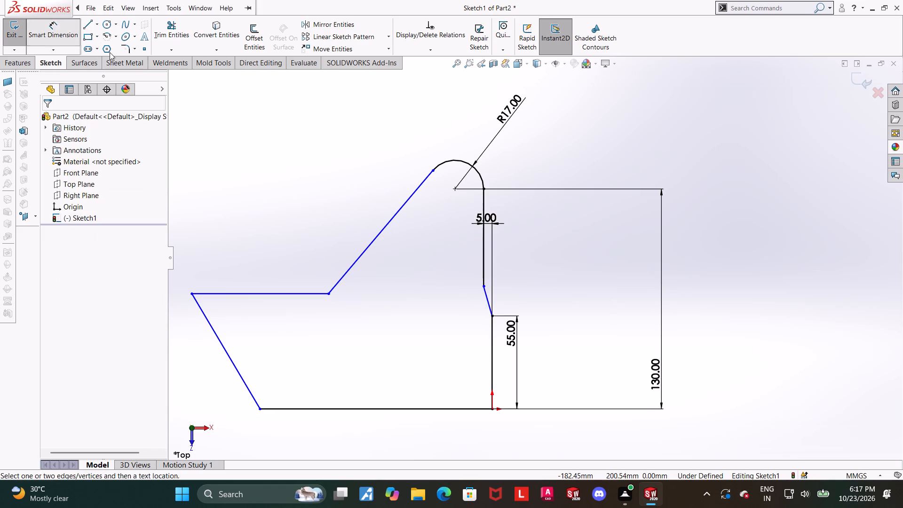
left_click(485, 289)
left_click(492, 314)
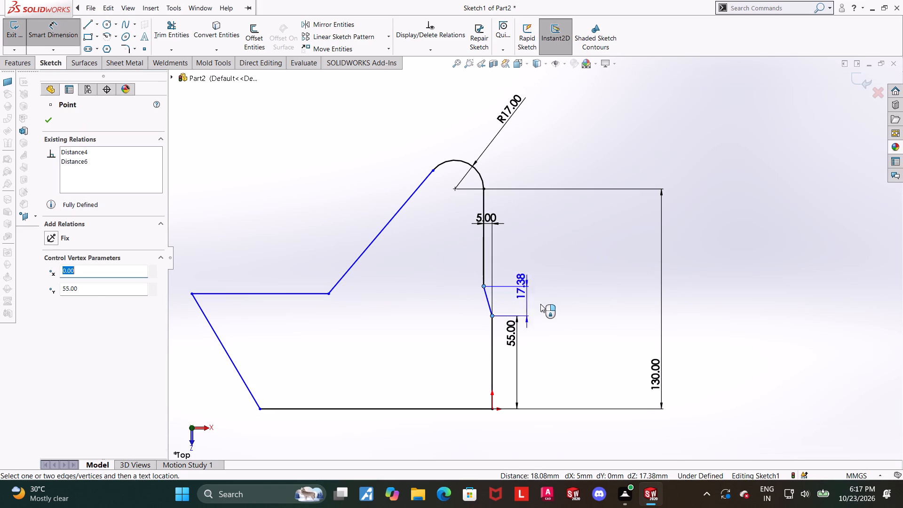
left_click(554, 302)
type("22.5")
key("Return")
key("Escape")
key("Escape")
left_click(577, 307)
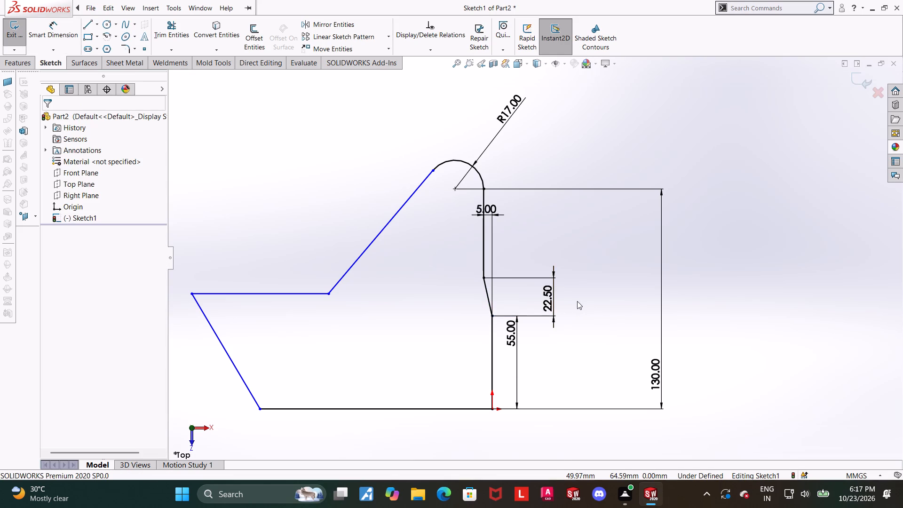
Add a 10 mm sketch fillet at the profile's lower-left corner.
scroll(602, 302, "up", 1)
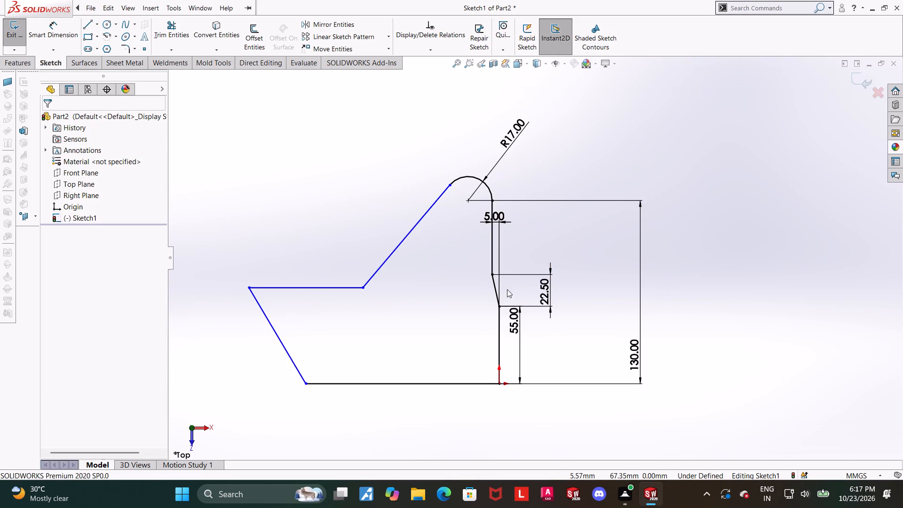
key("Escape")
left_click(127, 45)
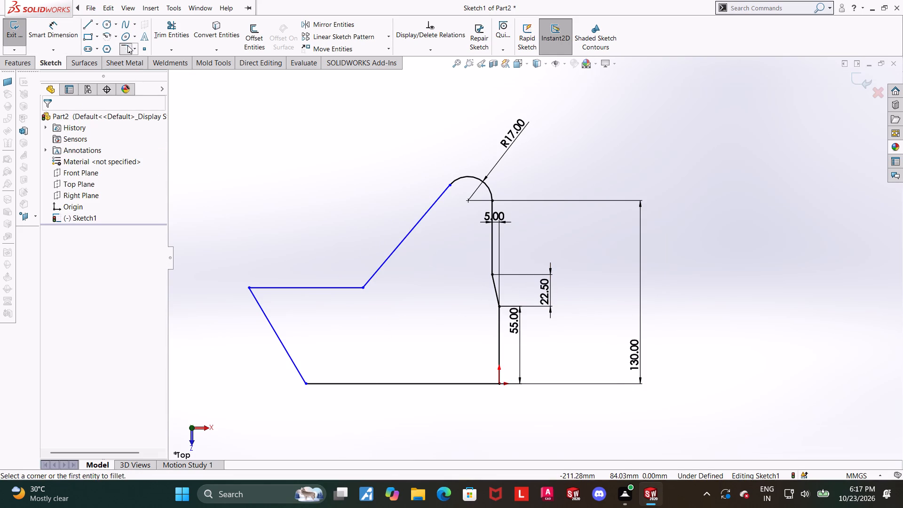
left_click(306, 381)
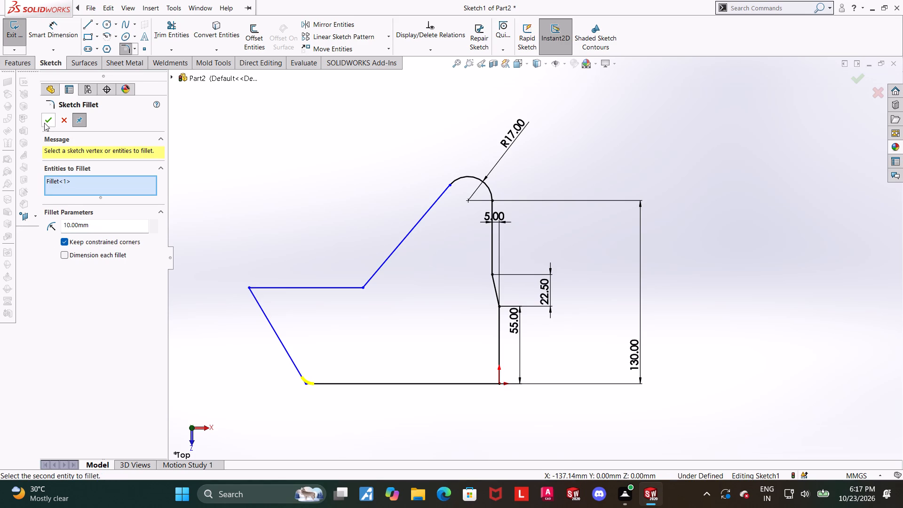
left_click(44, 123)
left_click(250, 174)
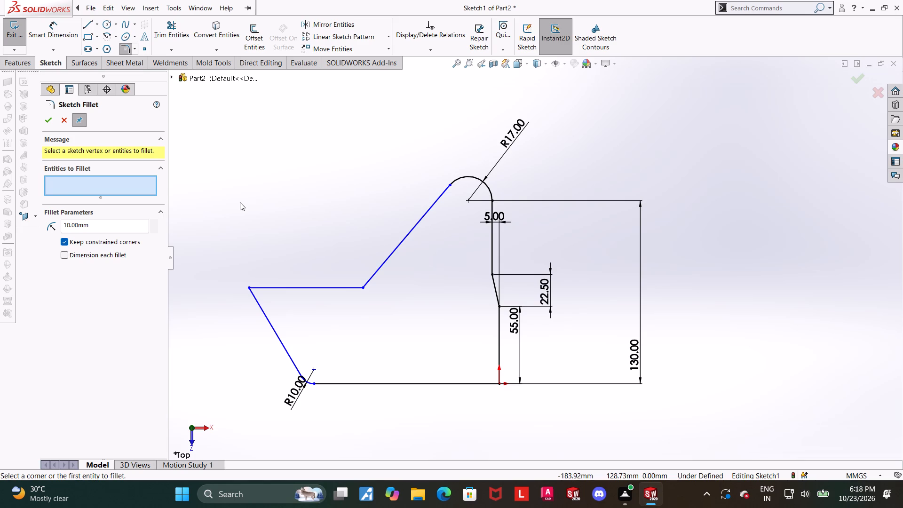
key("Escape")
key("Escape")
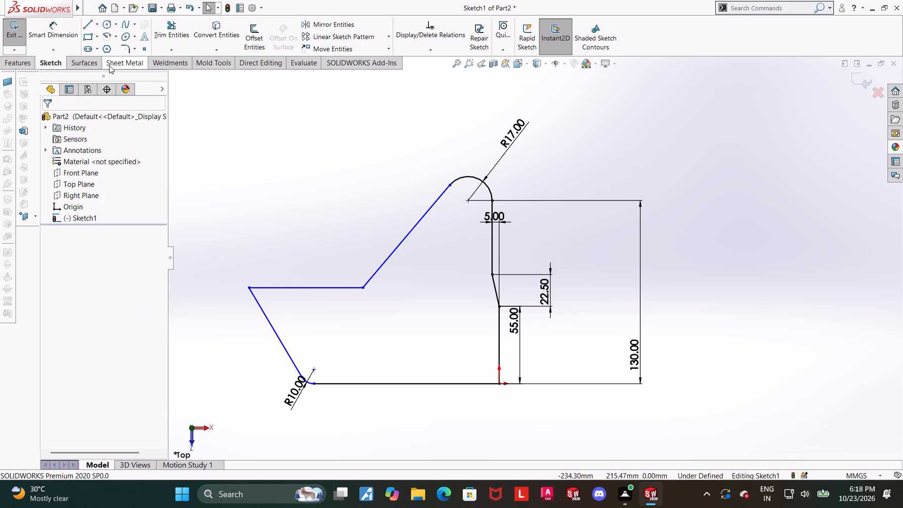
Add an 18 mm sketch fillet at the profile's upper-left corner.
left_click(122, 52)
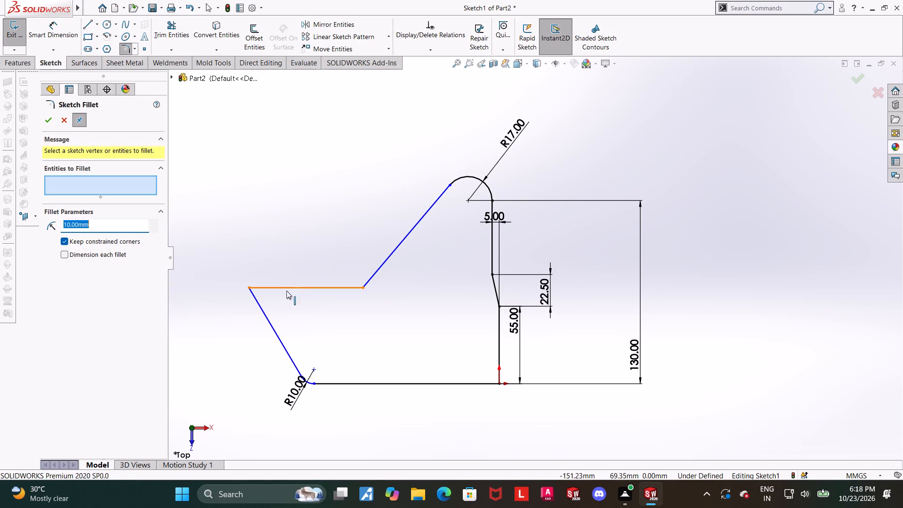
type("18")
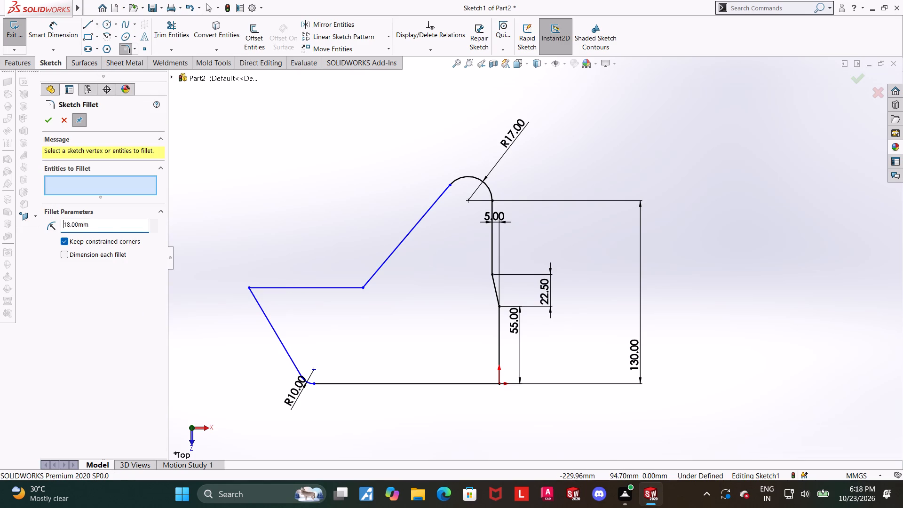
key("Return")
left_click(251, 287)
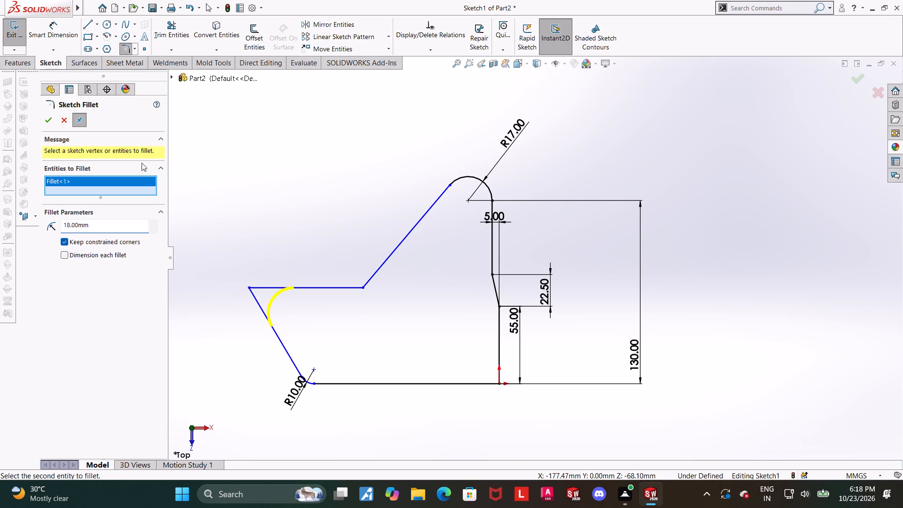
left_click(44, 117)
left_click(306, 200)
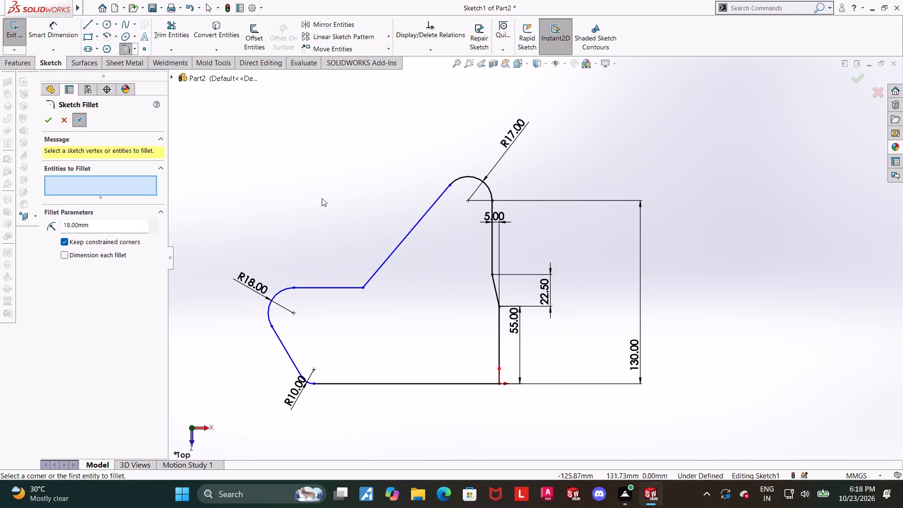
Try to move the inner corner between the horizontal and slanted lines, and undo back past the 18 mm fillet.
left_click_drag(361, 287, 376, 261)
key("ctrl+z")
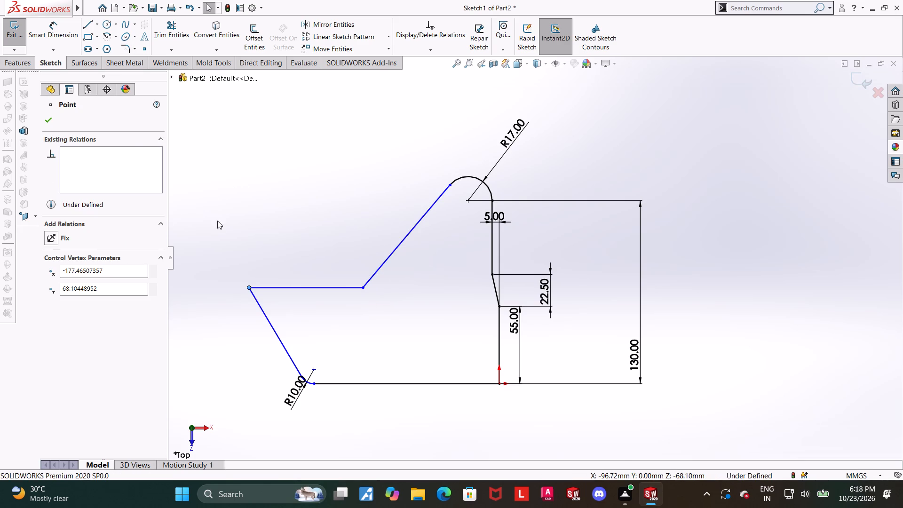
Reapply the 18 mm sketch fillet at the profile's upper-left corner and leave the fillet command.
left_click(127, 46)
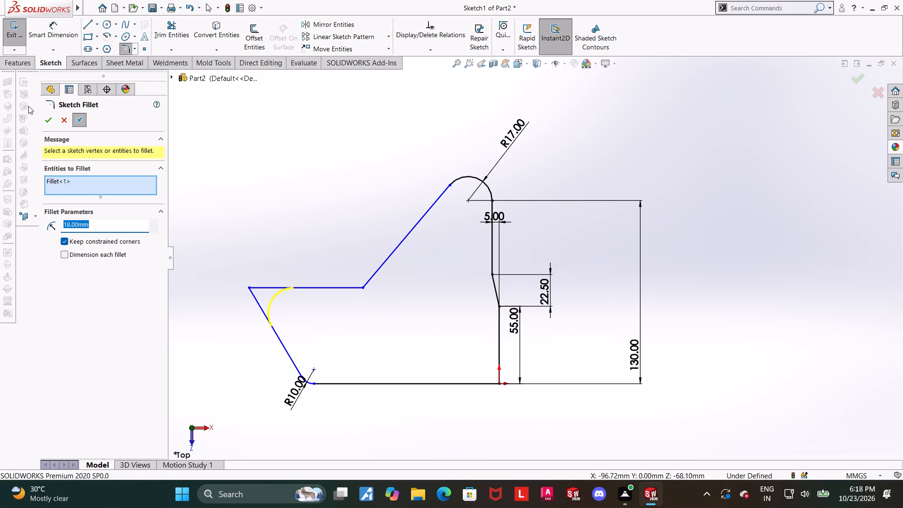
left_click(43, 121)
left_click(192, 131)
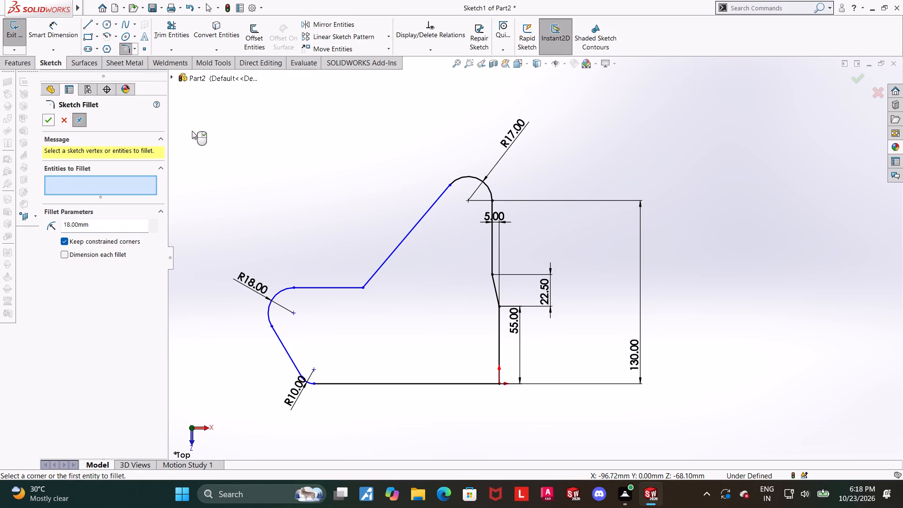
left_click(46, 121)
Move the inner corner between the upper horizontal and slanted lines to about X -74, Y 104 mm.
left_click_drag(362, 286, 383, 228)
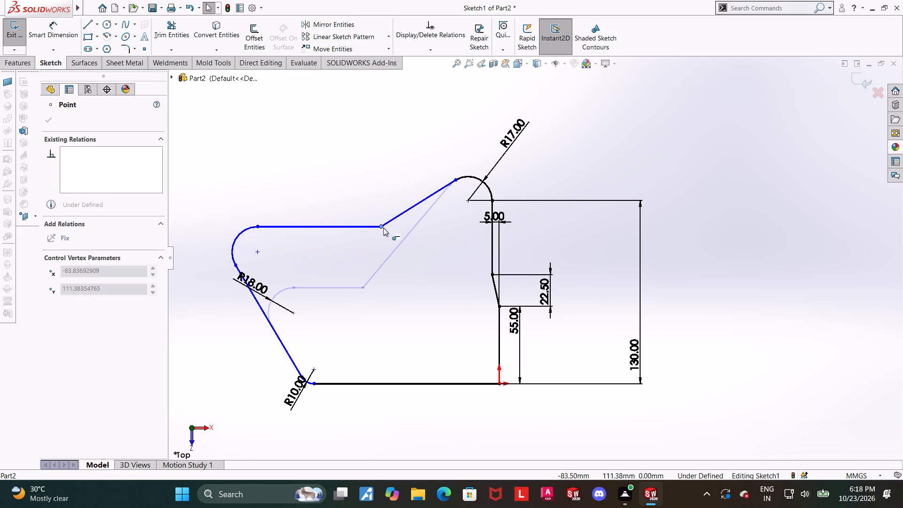
left_click_drag(383, 228, 395, 237)
left_click(366, 183)
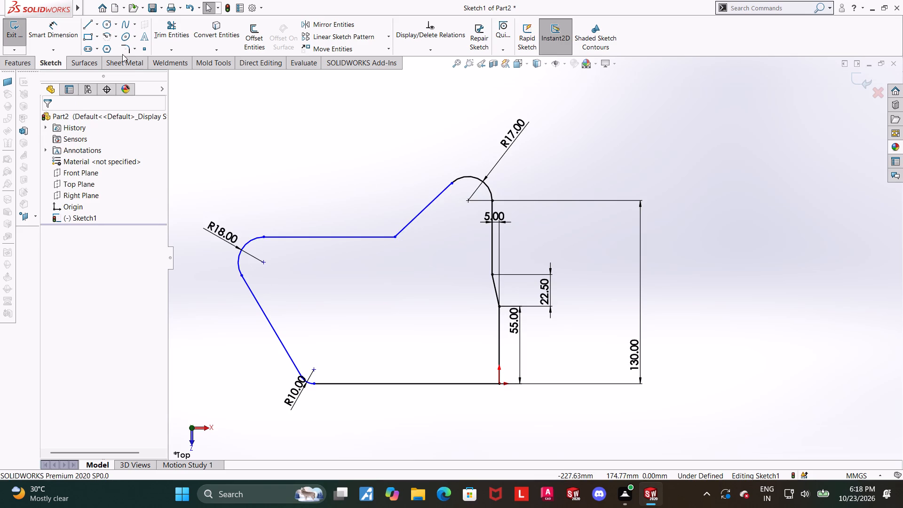
Add a 12 mm sketch fillet at the inner corner between the upper horizontal and slanted lines.
left_click(127, 51)
type("12")
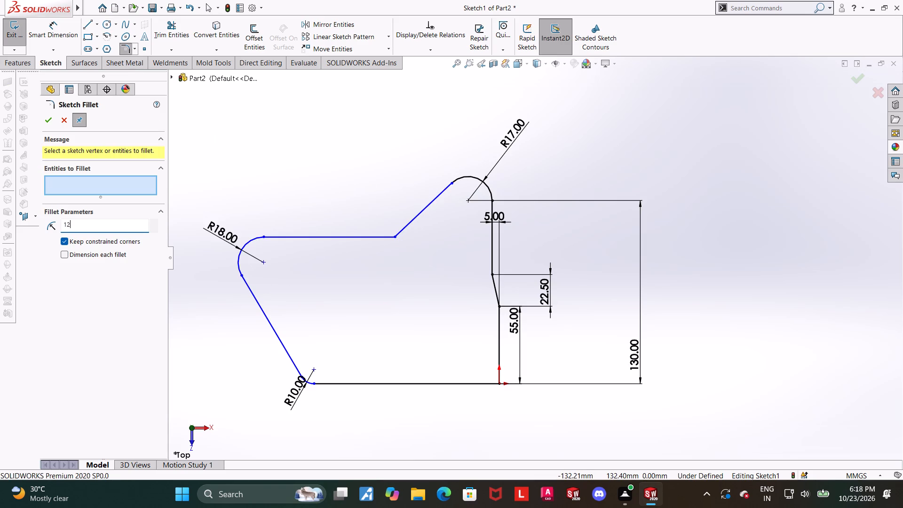
key("Return")
left_click(394, 236)
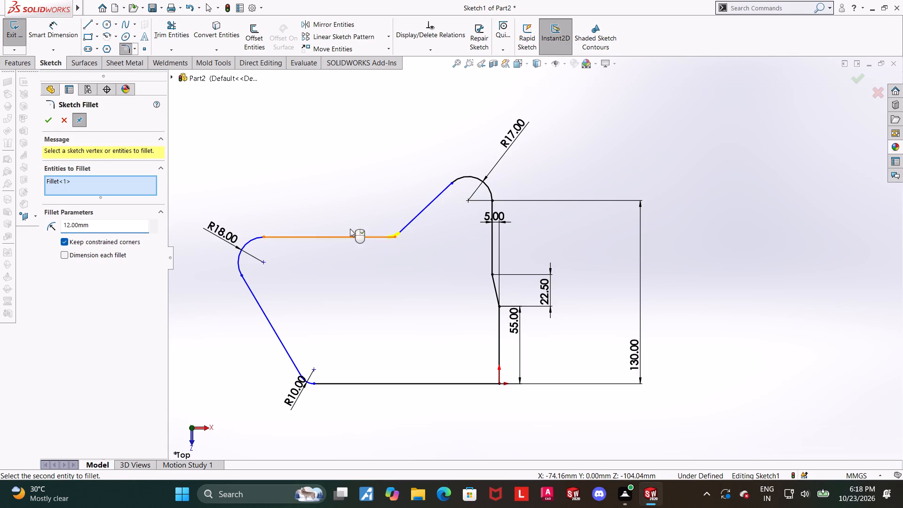
left_click(48, 120)
key("Escape")
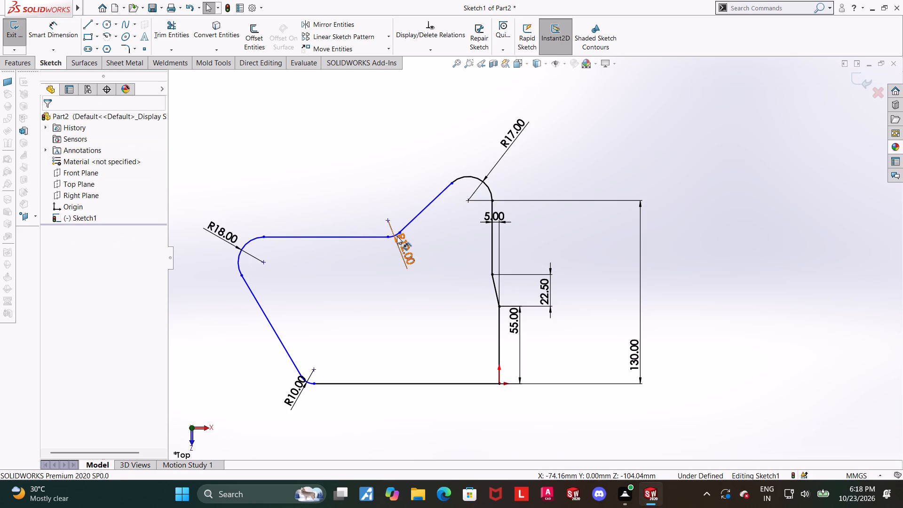
Move the centre point of the 12 mm inner fillet closer to the rounded tip, making the adjoining slanted line steeper.
scroll(409, 235, "down", 4)
left_click_drag(399, 209, 413, 209)
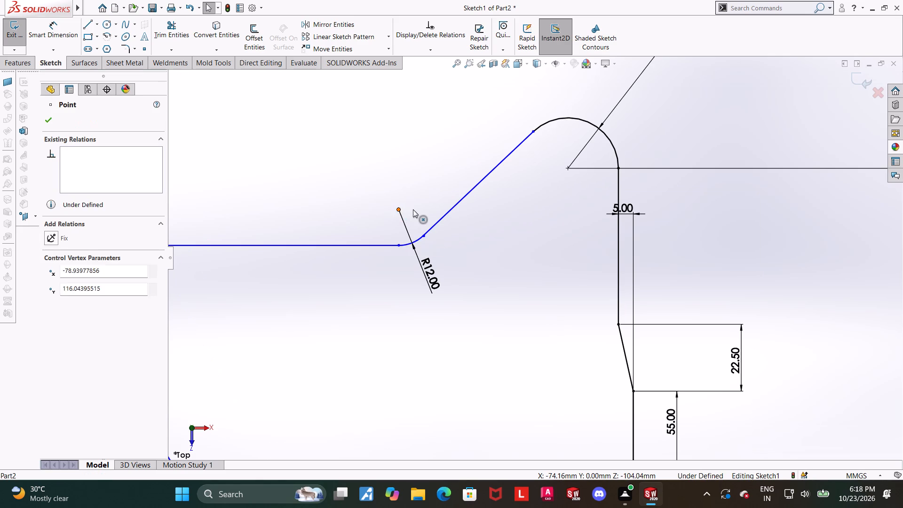
left_click_drag(413, 209, 431, 212)
left_click(558, 289)
scroll(552, 293, "up", 6)
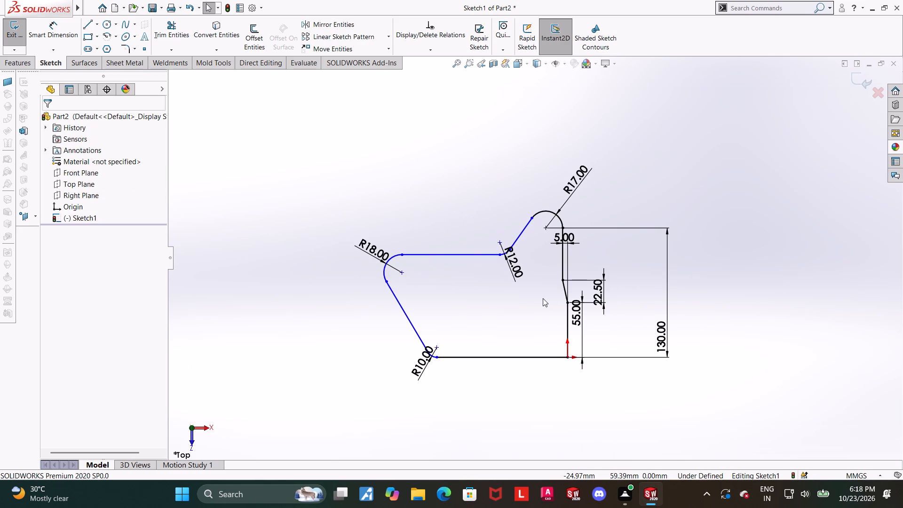
scroll(557, 296, "down", 1)
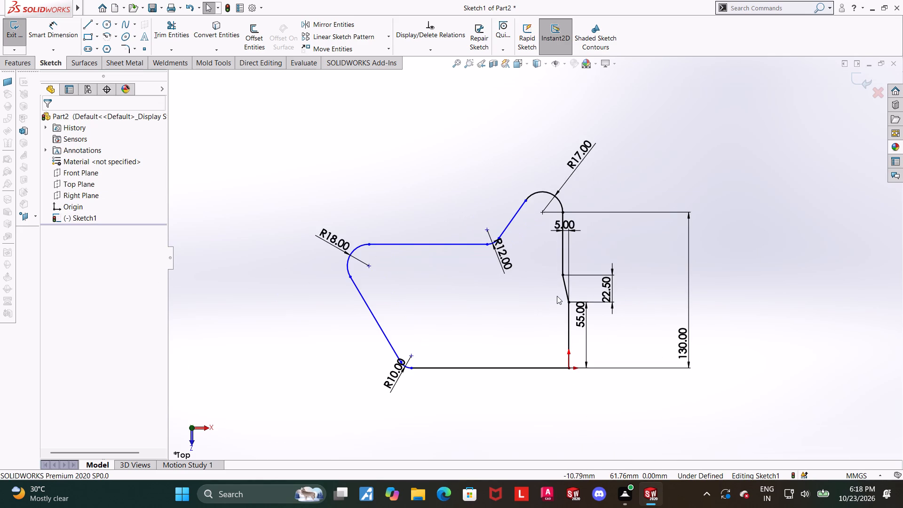
scroll(543, 288, "down", 2)
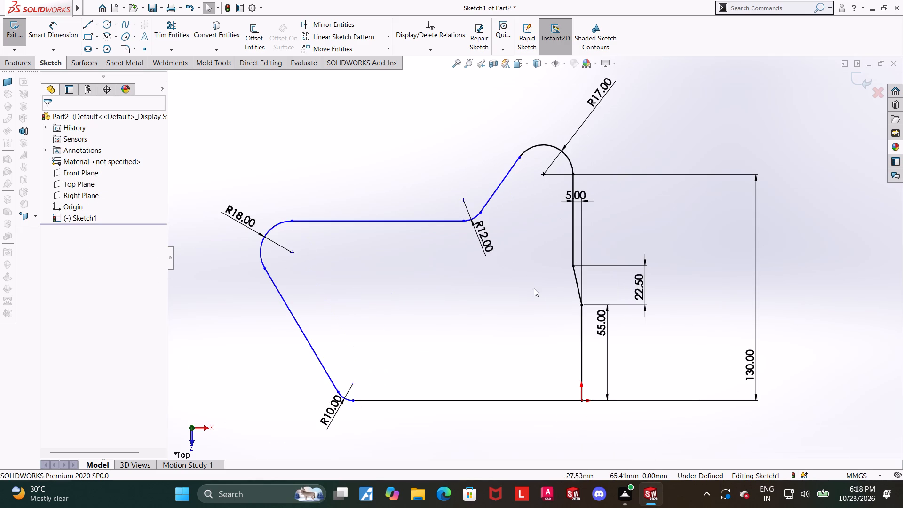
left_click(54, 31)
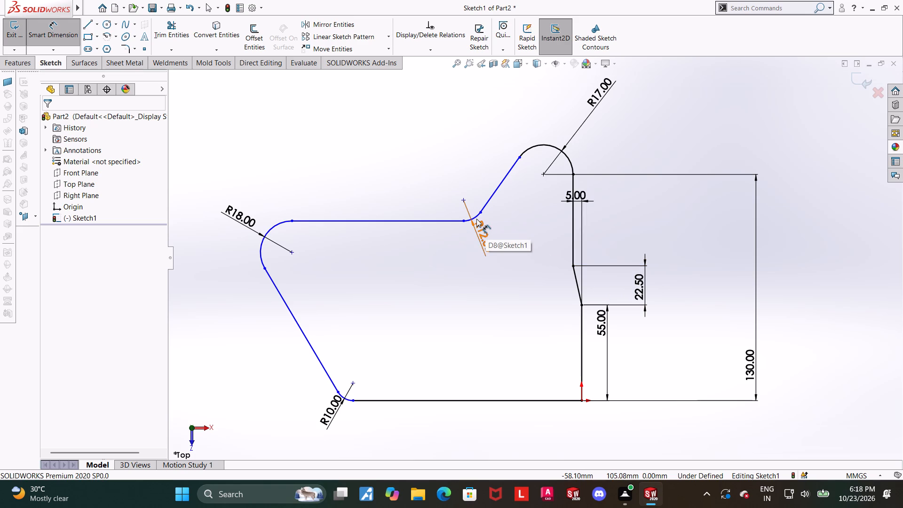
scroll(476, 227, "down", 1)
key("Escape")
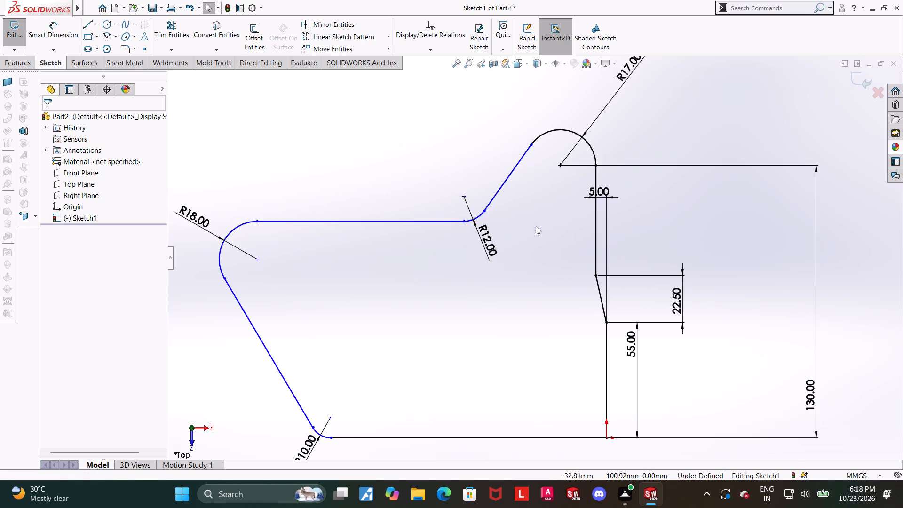
Reposition the inner fillet's 12 mm radius dimension above the upper horizontal line, beside the fillet's centre point.
scroll(535, 227, "down", 3)
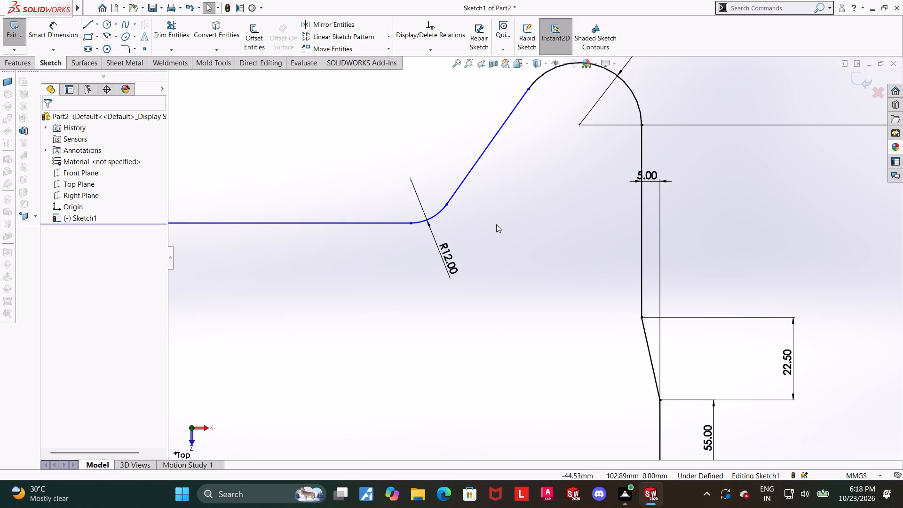
scroll(496, 242, "down", 2)
left_click_drag(432, 277, 322, 185)
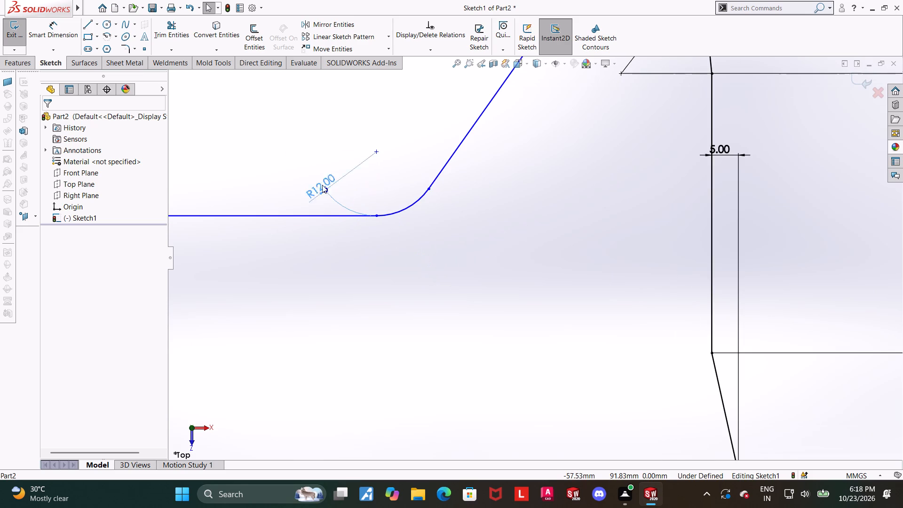
left_click_drag(322, 185, 310, 141)
scroll(418, 267, "up", 2)
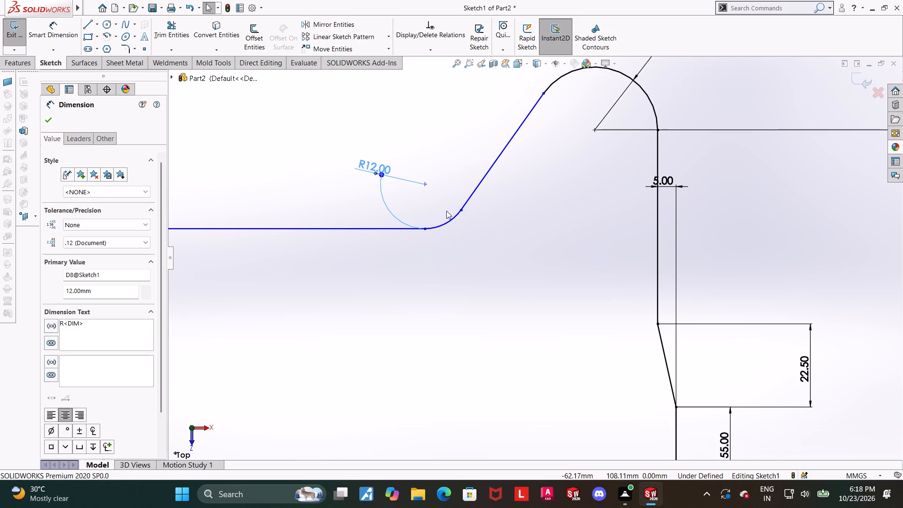
Sketch a slanted centerline about 15 mm long, running down from the inner fillet's endpoint on the slanted line.
left_click(99, 28)
left_click(102, 52)
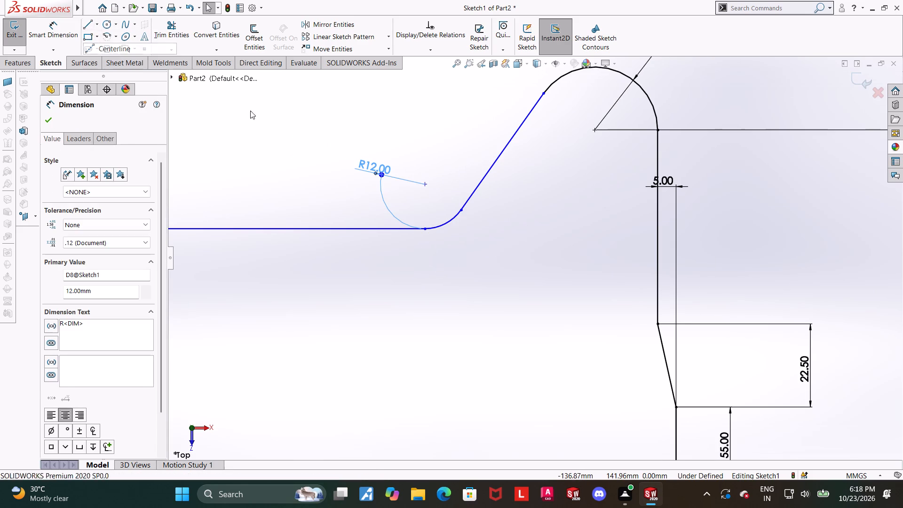
left_click(461, 211)
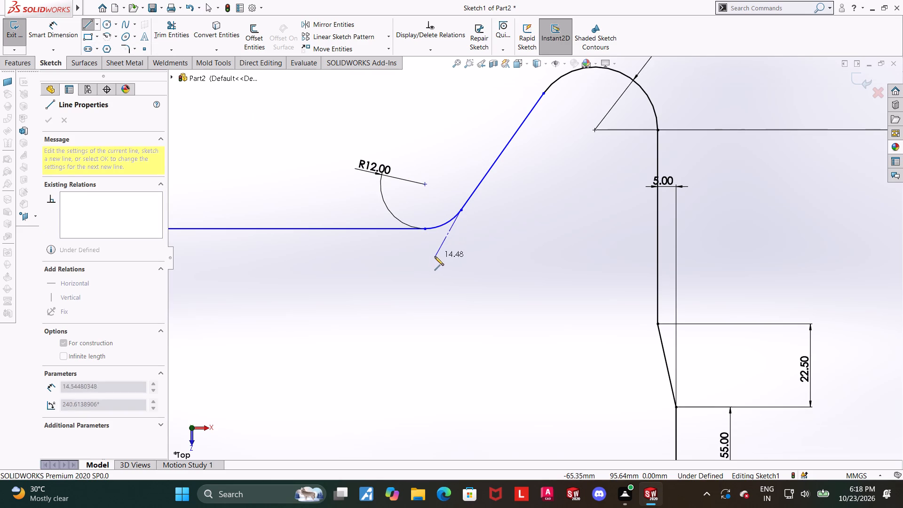
left_click(432, 256)
key("Escape")
key("Escape")
Make the new centerline collinear with the profile's slanted line.
double_click(471, 191)
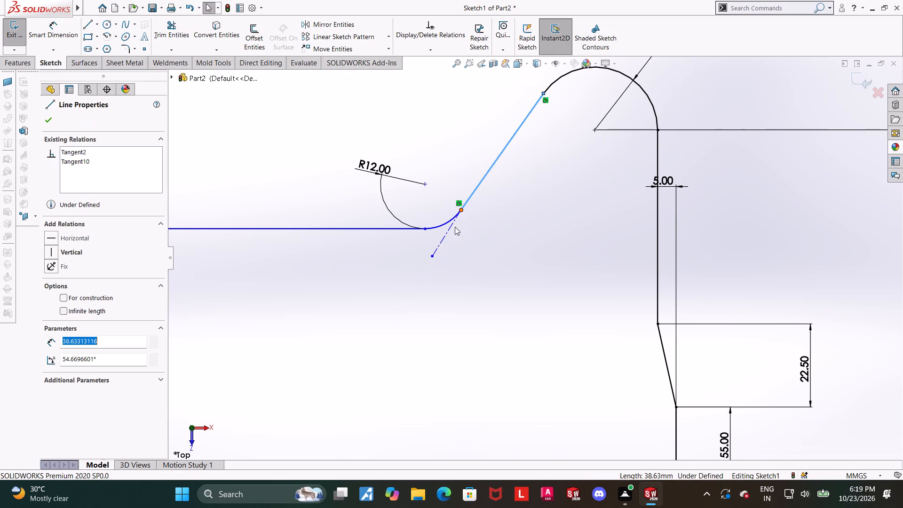
left_click(449, 226, "ctrl")
left_click(49, 310)
left_click(334, 326)
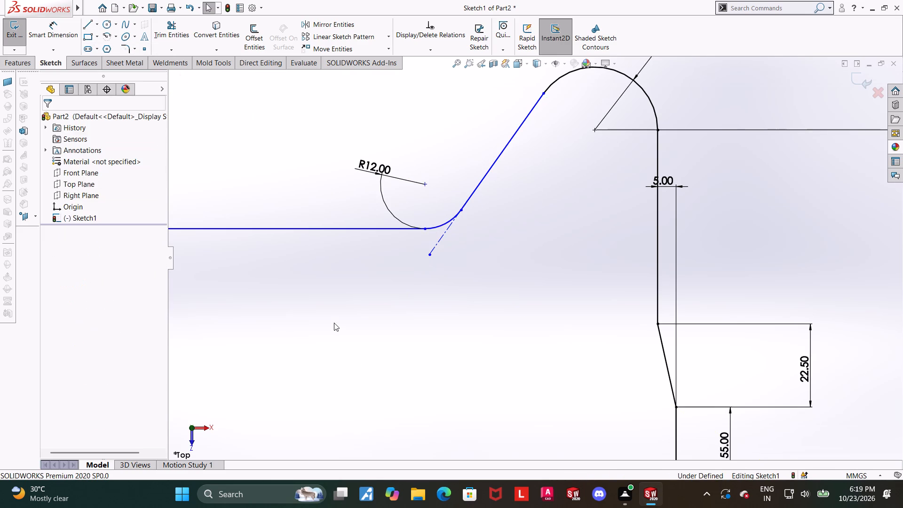
left_click(55, 27)
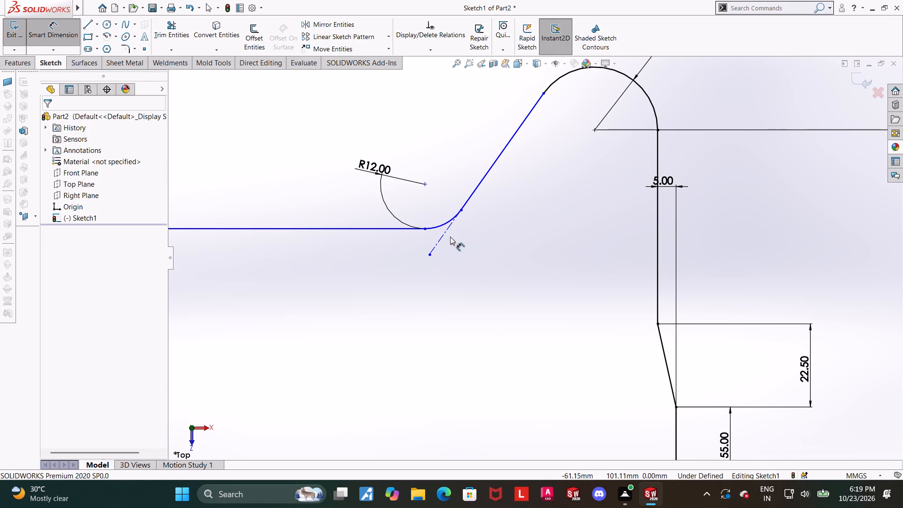
key("Escape")
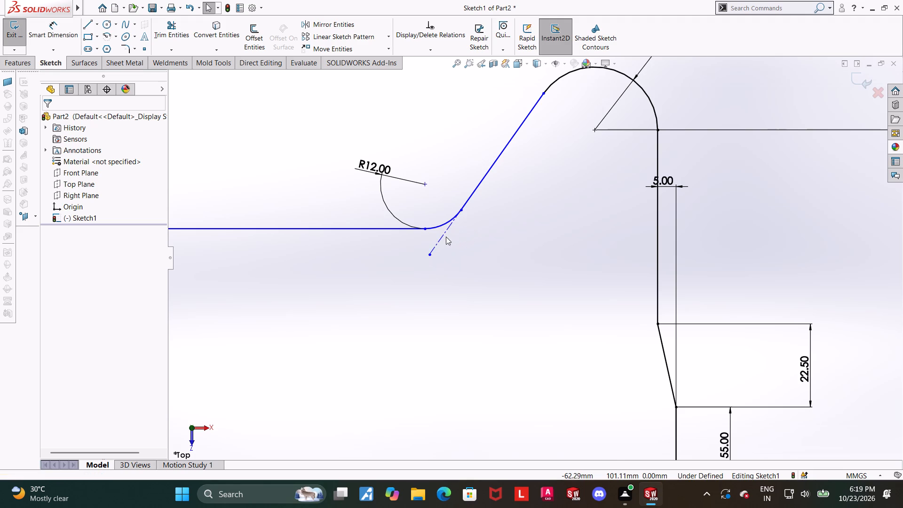
Sketch a horizontal centerline about 10 mm long from the inner fillet's endpoint on the upper horizontal line, crossing the slanted centerline.
left_click(96, 23)
left_click(99, 44)
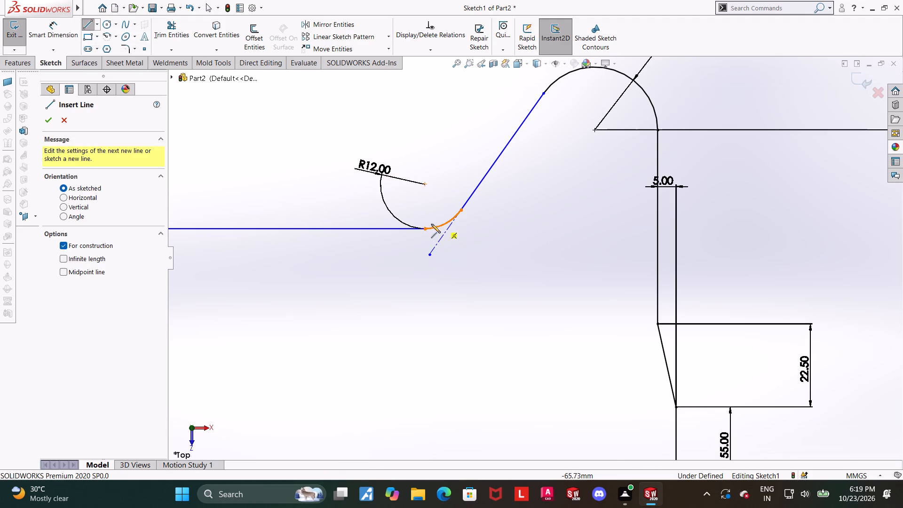
left_click(425, 228)
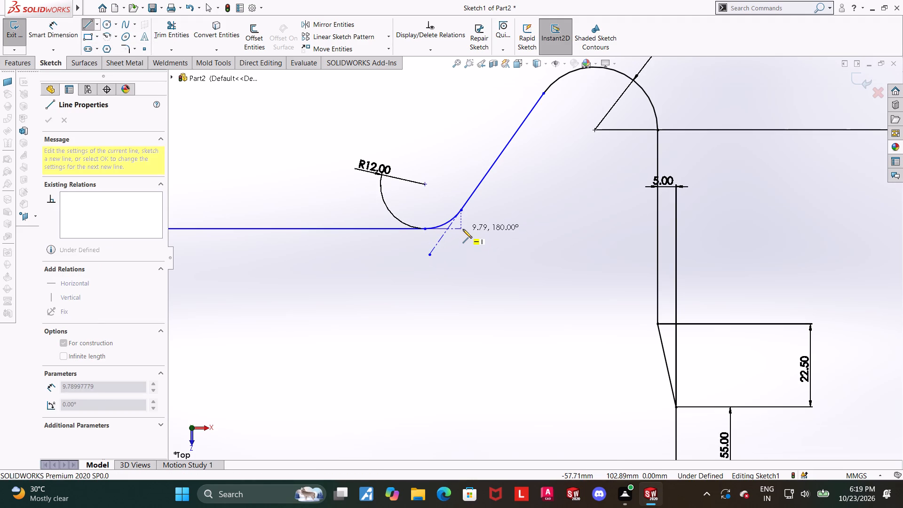
left_click(463, 229)
key("Escape")
key("Escape")
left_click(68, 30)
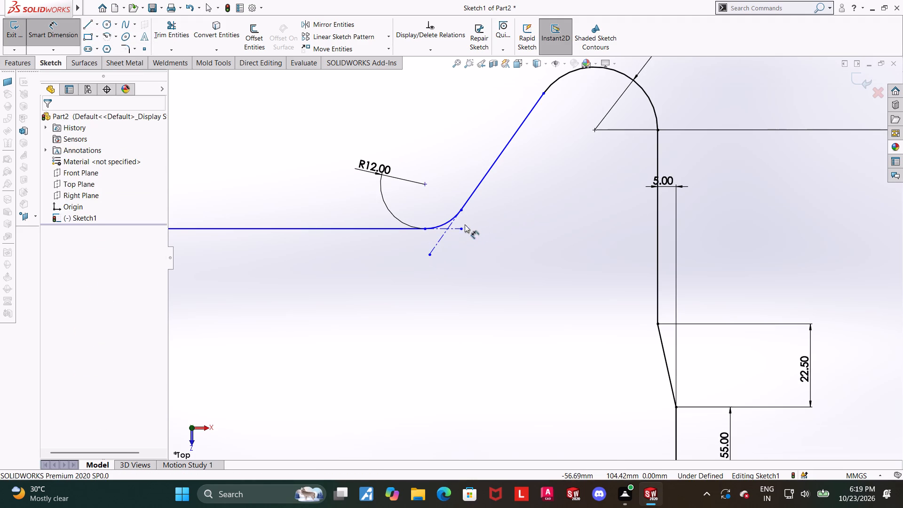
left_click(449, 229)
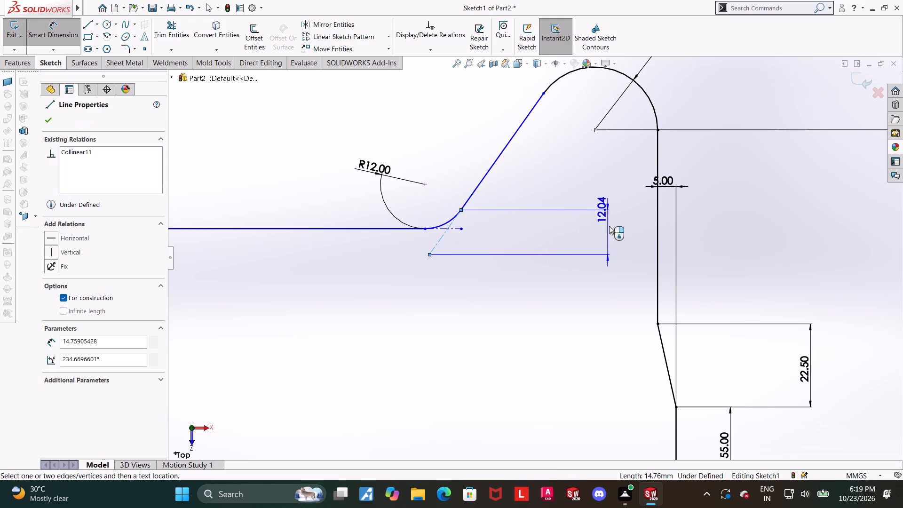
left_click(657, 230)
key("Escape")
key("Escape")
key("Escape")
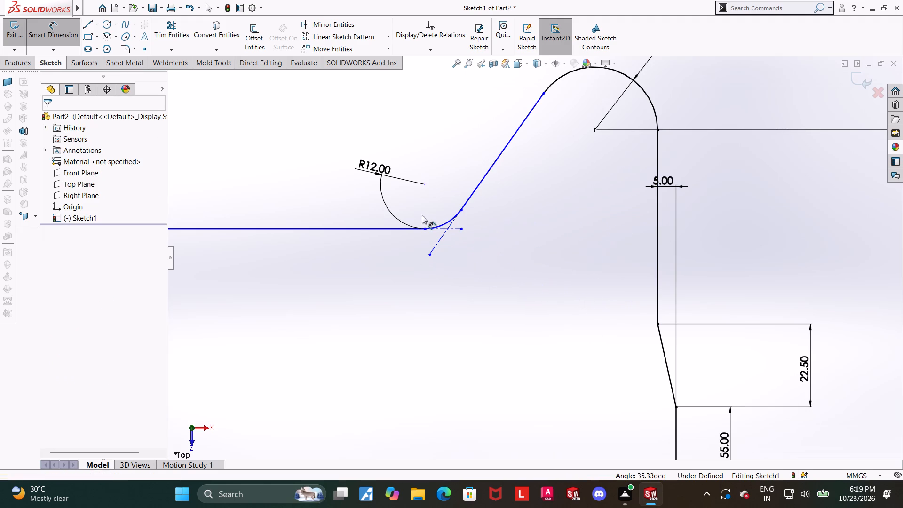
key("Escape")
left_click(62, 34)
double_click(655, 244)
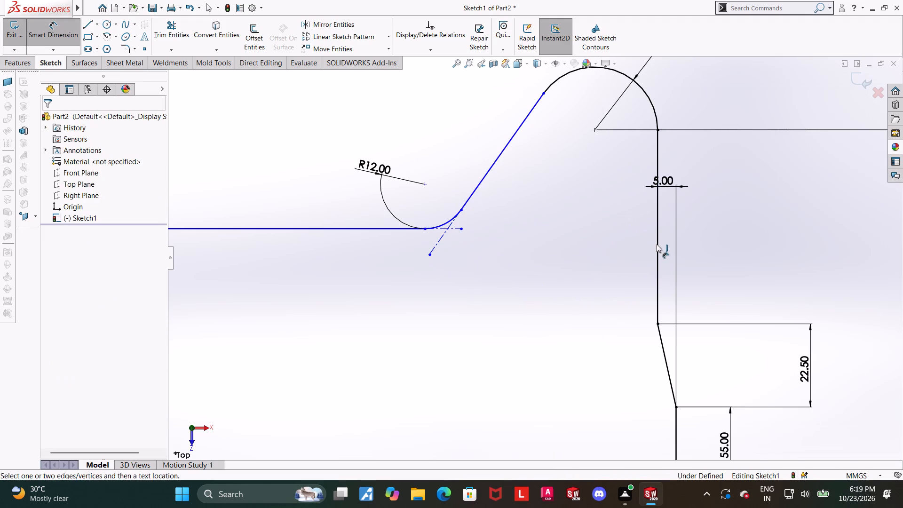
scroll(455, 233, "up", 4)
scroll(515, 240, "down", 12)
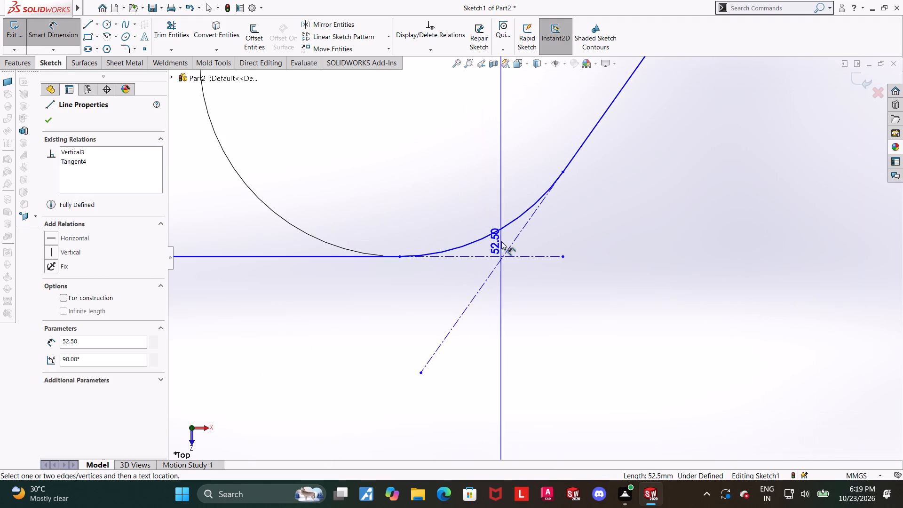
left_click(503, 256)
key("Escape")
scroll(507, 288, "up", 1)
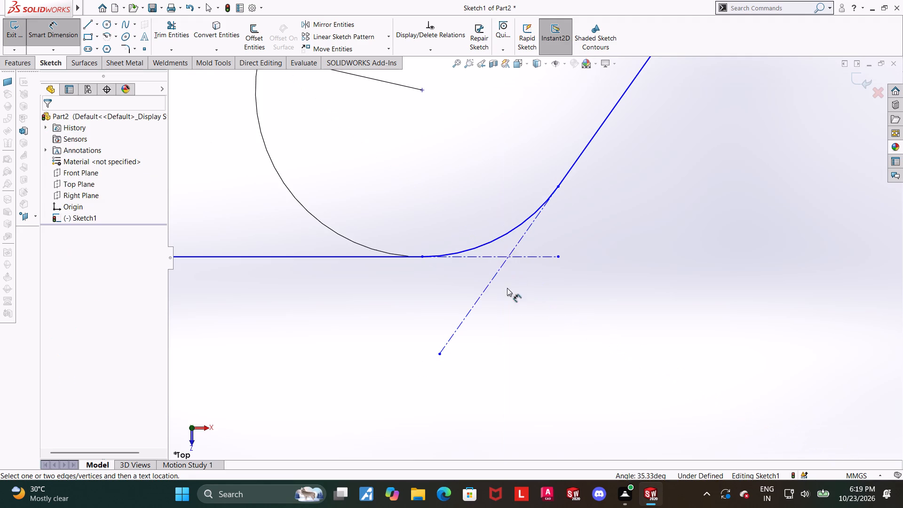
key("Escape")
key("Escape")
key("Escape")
Place a sketch point at the intersection of the horizontal and slanted centerlines.
left_click(146, 50)
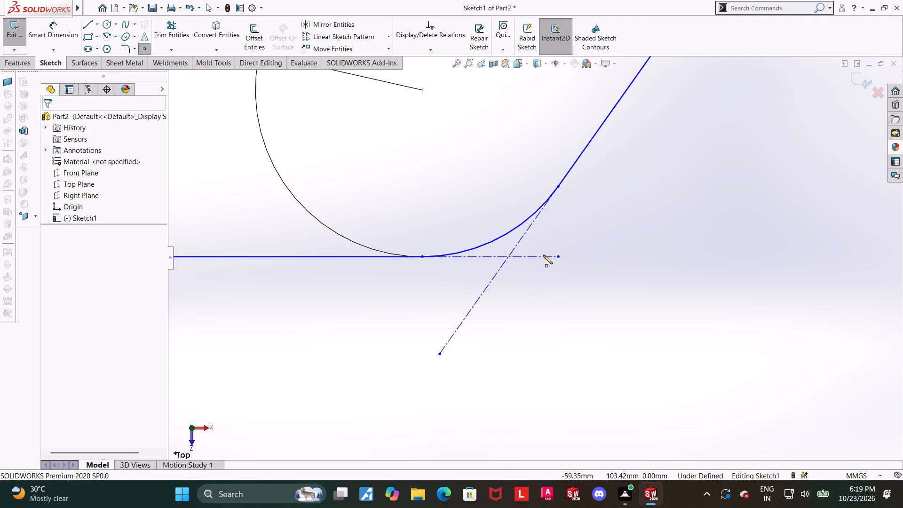
left_click(508, 257)
key("Escape")
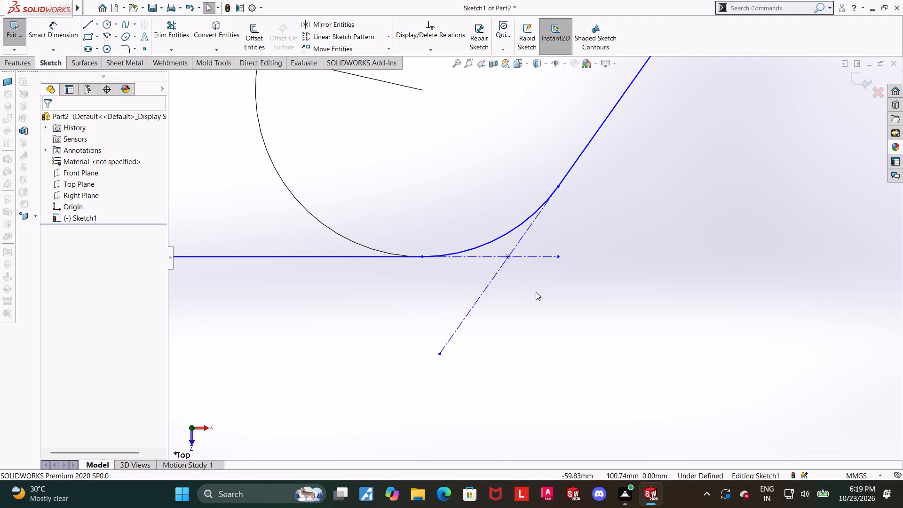
key("Escape")
key("Escape")
Add coincident relations between the intersection point and both the horizontal and the slanted centerlines.
left_click(508, 256)
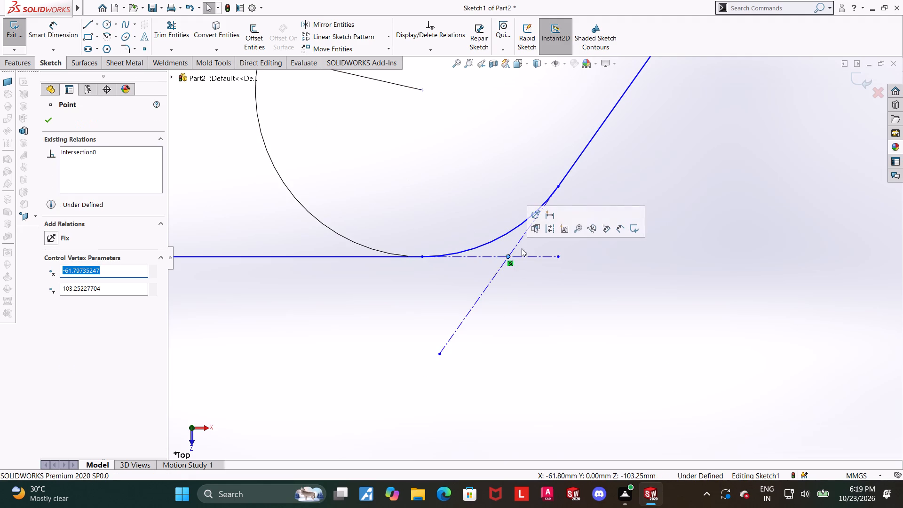
left_click(518, 244)
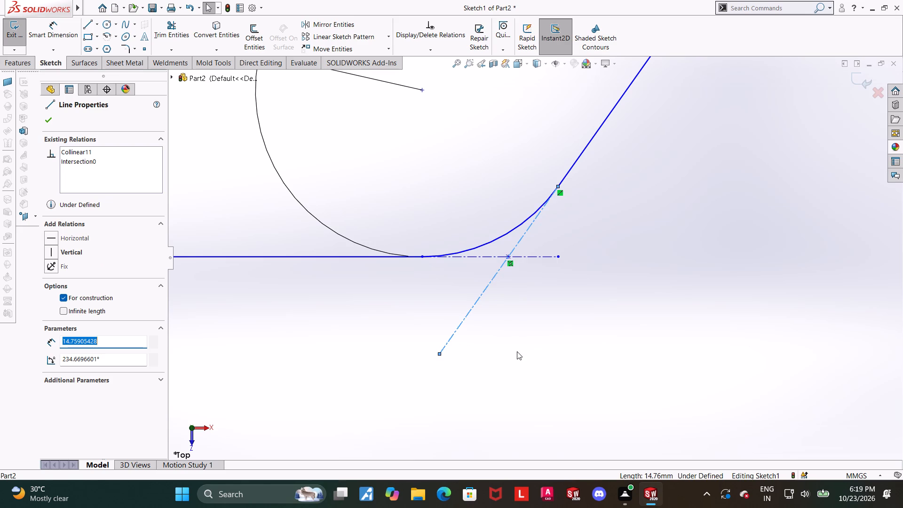
left_click(517, 351)
left_click(523, 258)
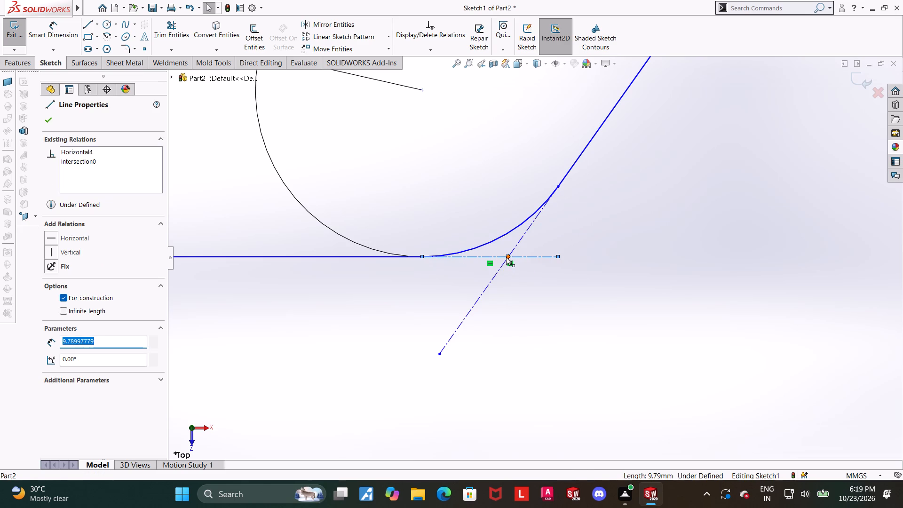
left_click(507, 256, "ctrl")
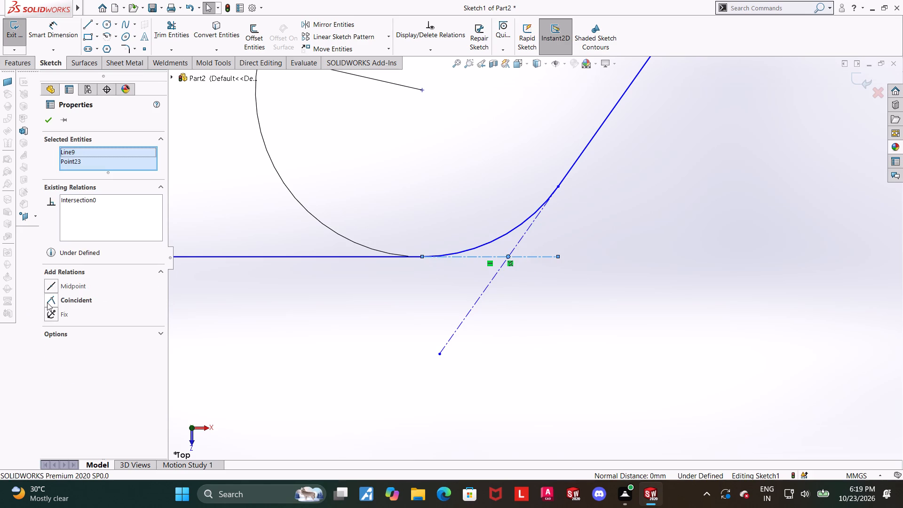
left_click(47, 302)
left_click(674, 372)
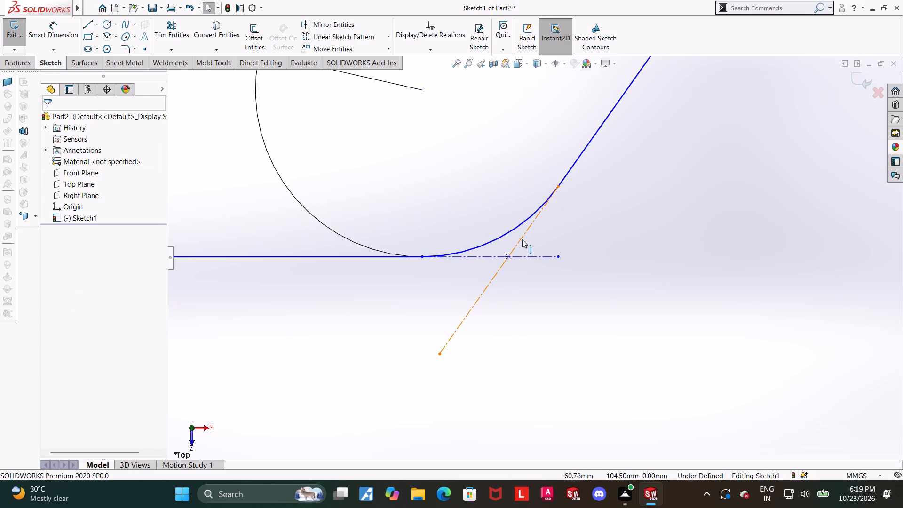
left_click(522, 239)
left_click(509, 256, "ctrl")
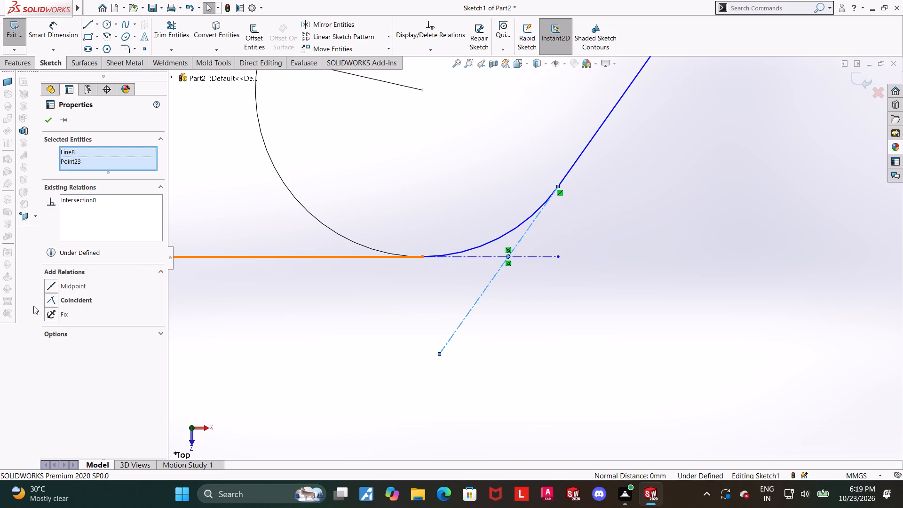
left_click(52, 302)
left_click(707, 334)
Dimension the horizontal distance from the centerline intersection point to the vertical line below the rounded tip as 42.5 mm.
scroll(702, 334, "up", 5)
left_click(743, 337)
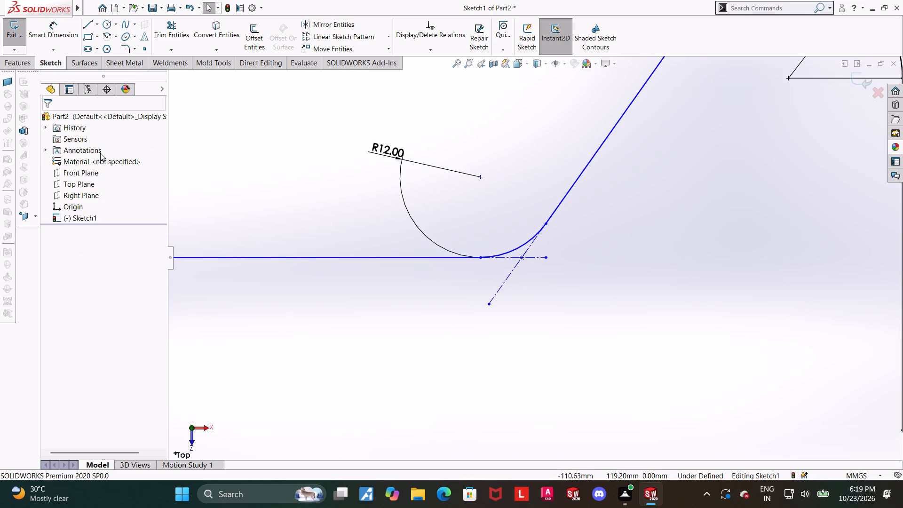
left_click(37, 32)
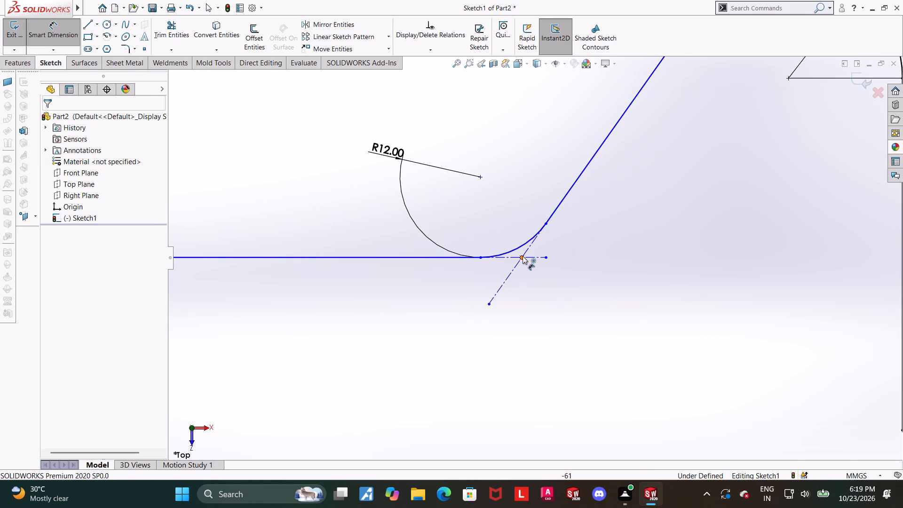
left_click(523, 256)
scroll(588, 260, "up", 4)
left_click(711, 258)
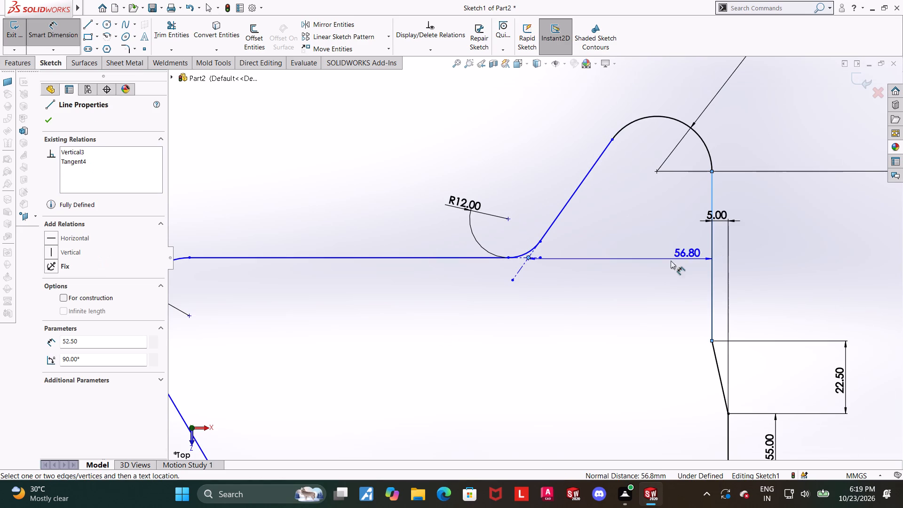
left_click(636, 265)
type("42.")
key("5")
key("Return")
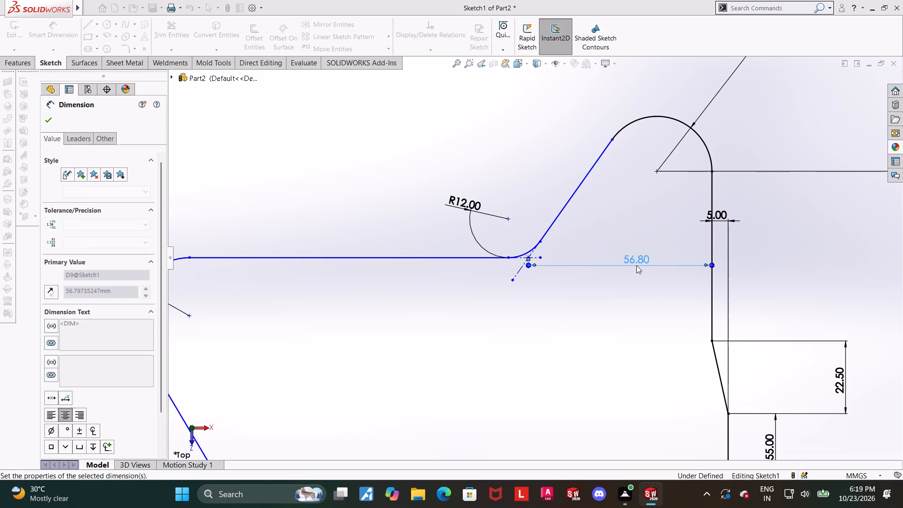
Move the 55 mm dimension's text down along its dimension line, clear of the 22.5 mm dimension.
key("Escape")
scroll(636, 265, "up", 4)
left_click(773, 269)
scroll(661, 244, "down", 2)
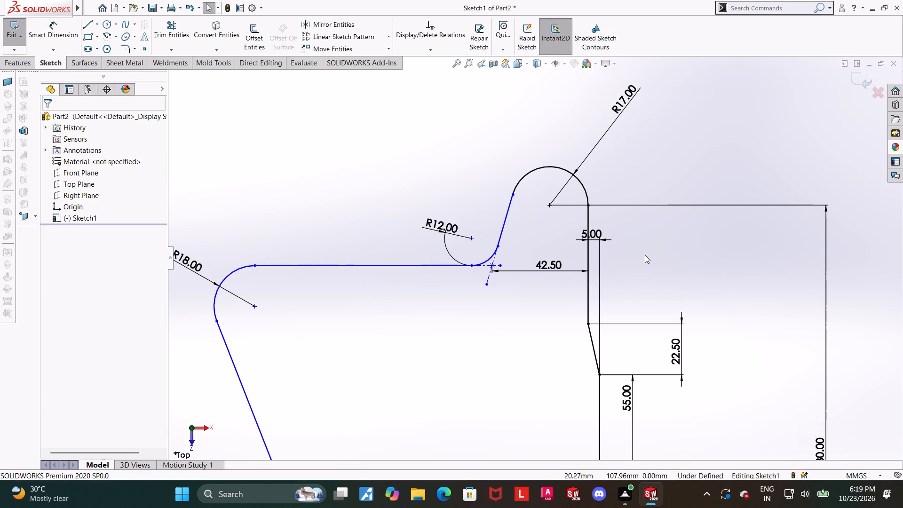
scroll(638, 283, "up", 4)
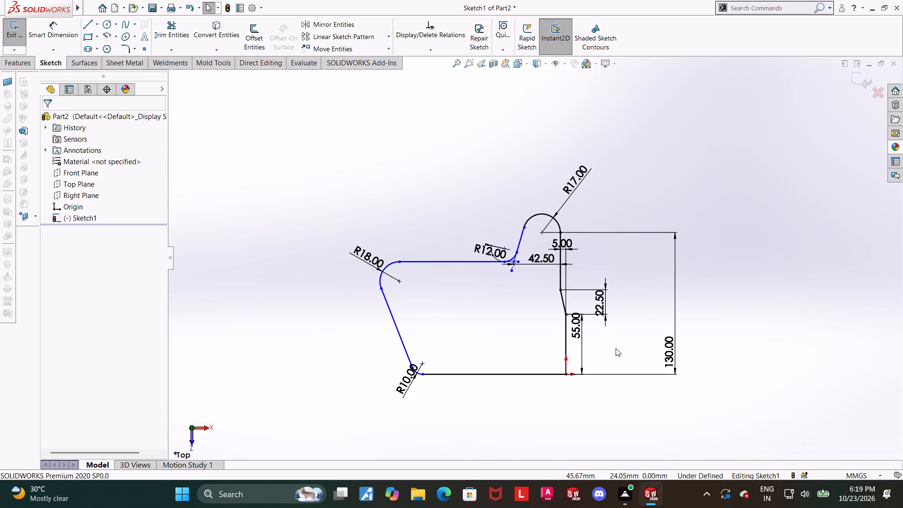
scroll(574, 369, "down", 2)
left_click_drag(572, 292, 573, 323)
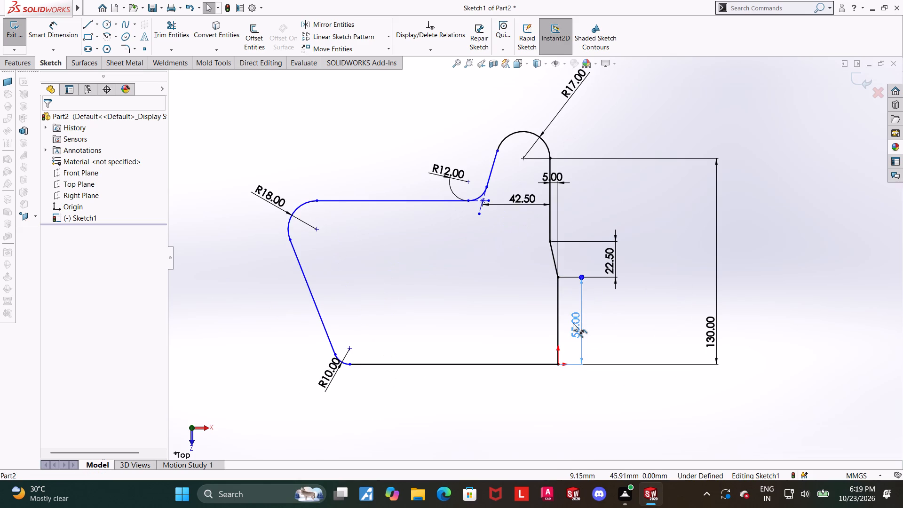
left_click_drag(573, 323, 574, 323)
left_click(623, 309)
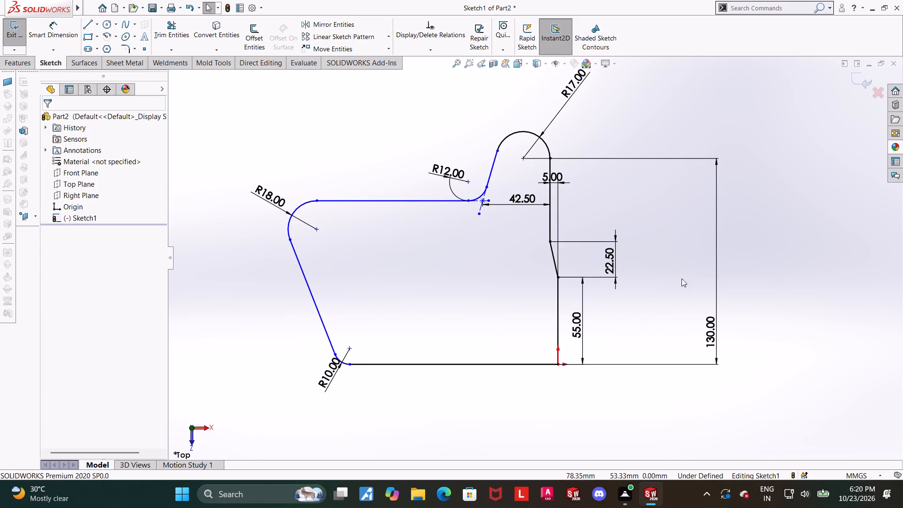
Sketch a small circle inside the rounded tip, centred on the R17 arc's centre point.
scroll(678, 265, "up", 1)
scroll(558, 174, "down", 3)
key("Escape")
key("Escape")
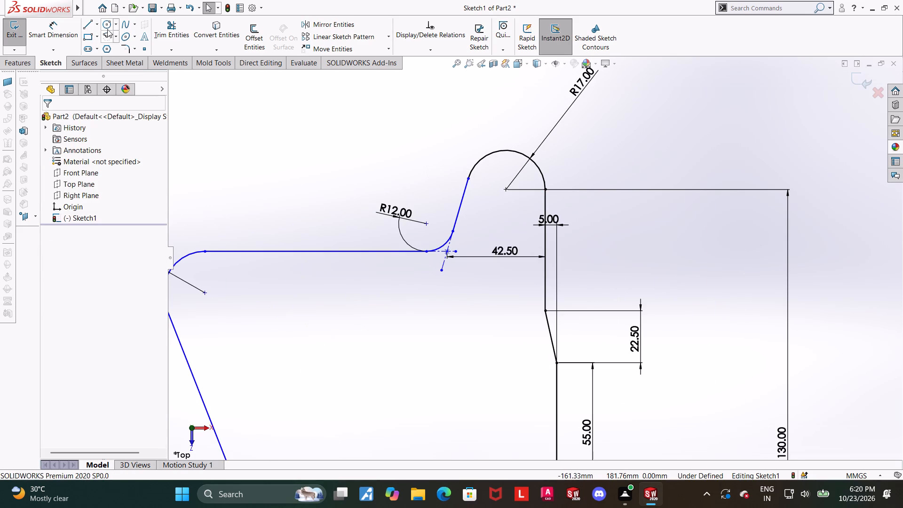
left_click(107, 26)
left_click(506, 189)
left_click(517, 182)
key("Escape")
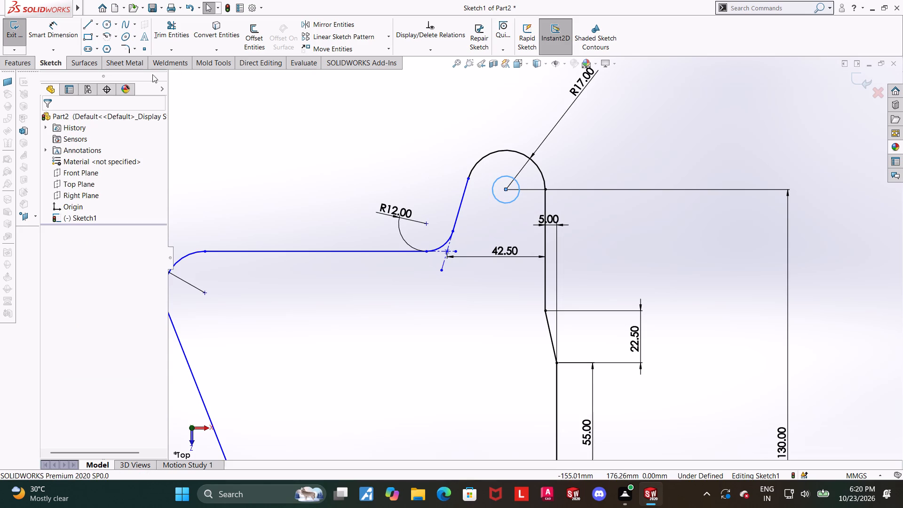
Dimension the diameter of the circle inside the rounded tip as 12 mm.
left_click(67, 31)
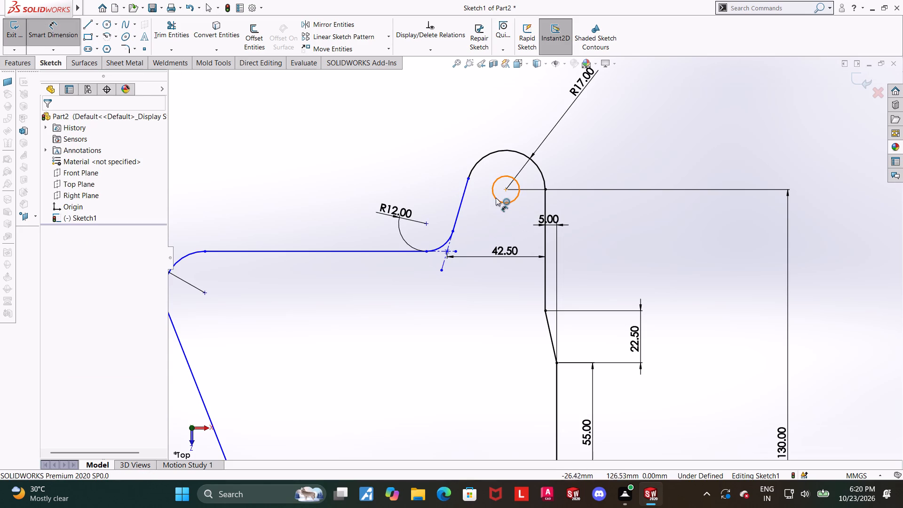
left_click(497, 198)
left_click(500, 224)
type("12")
key("Return")
key("Escape")
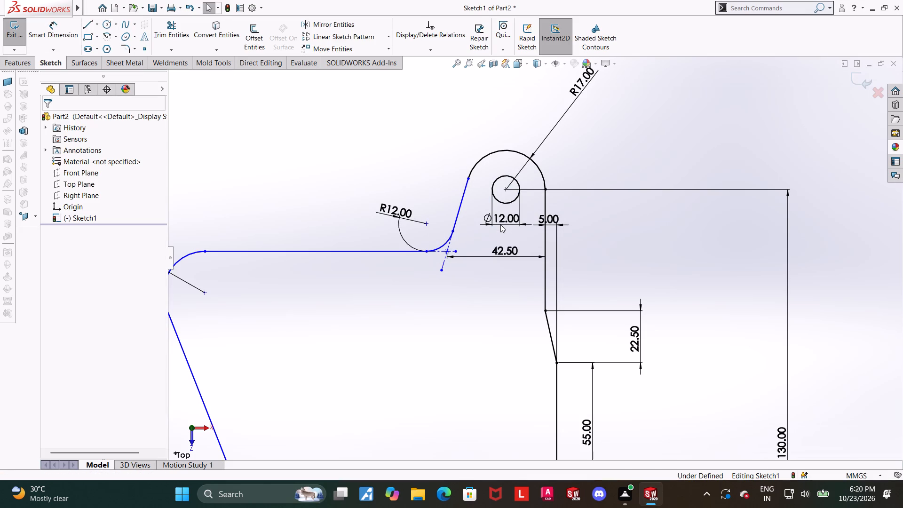
key("Escape")
Move the 5 mm offset dimension down below the 42.5 mm dimension so it clears the circle's diameter dimension.
scroll(709, 307, "up", 1)
scroll(689, 316, "down", 2)
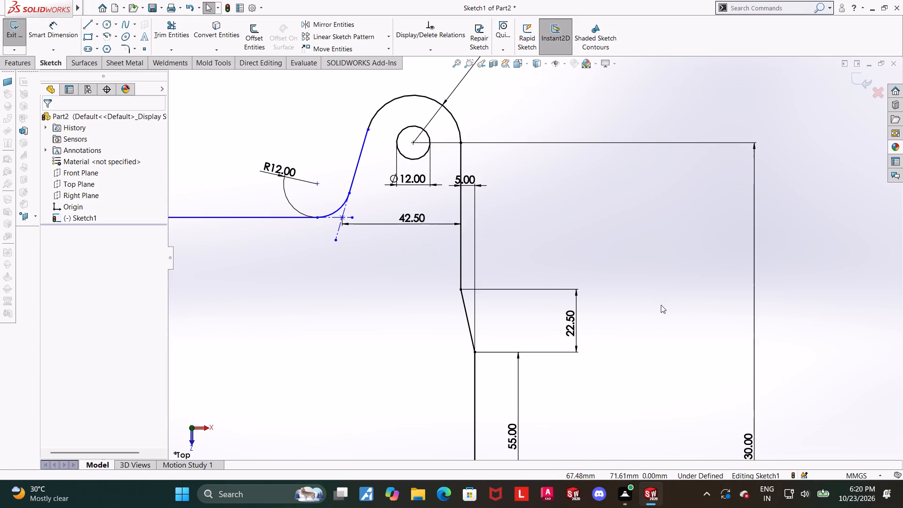
scroll(541, 224, "up", 2)
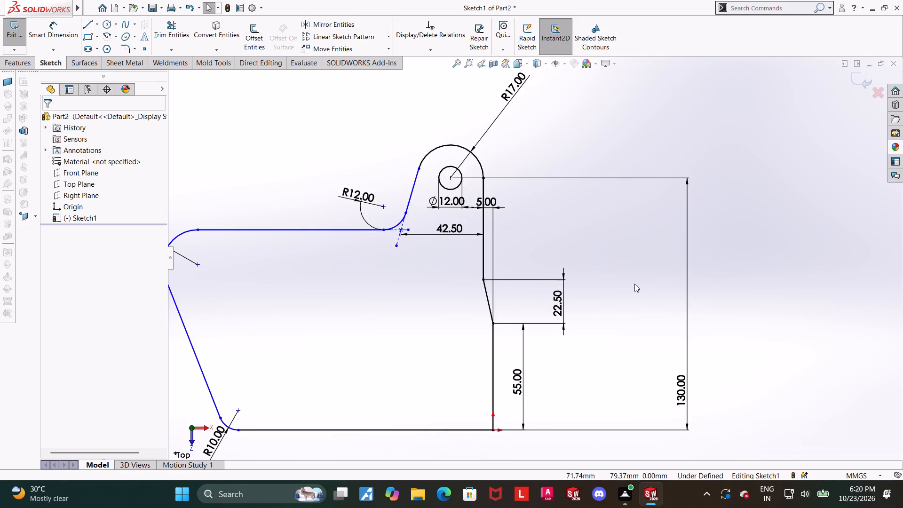
scroll(635, 290, "up", 2)
scroll(606, 315, "down", 2)
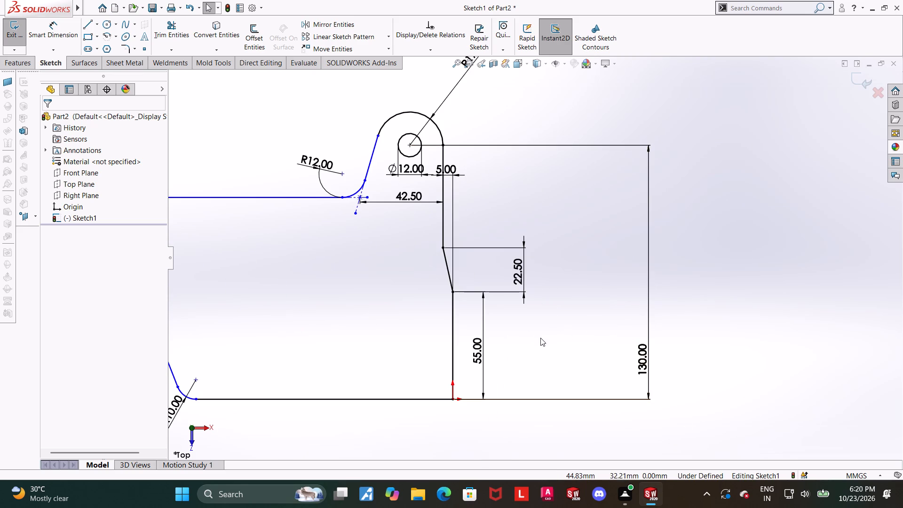
scroll(539, 336, "up", 2)
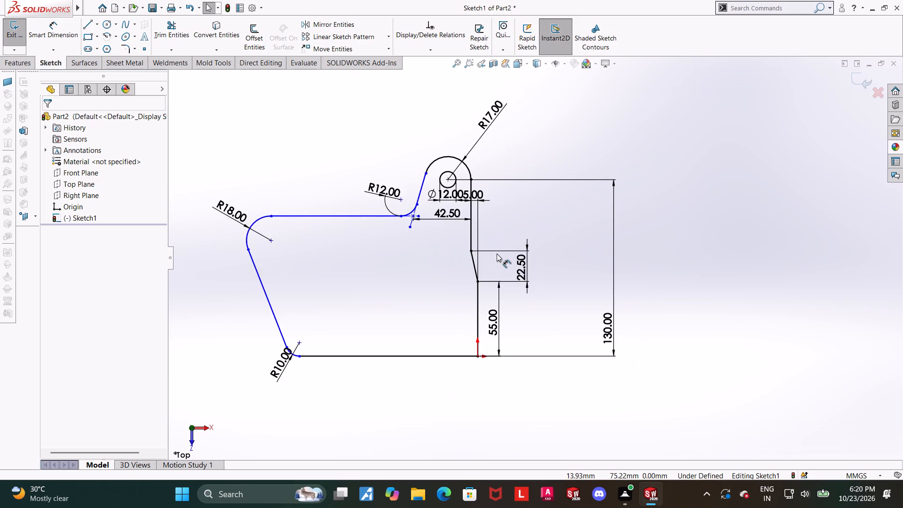
scroll(497, 254, "up", 2)
scroll(470, 208, "down", 2)
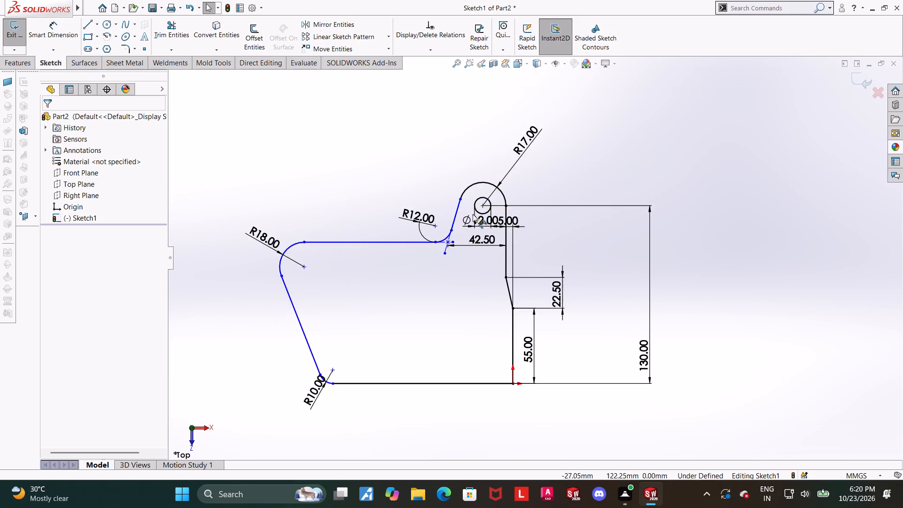
scroll(535, 232, "down", 3)
left_click_drag(488, 222, 490, 283)
left_click(555, 264)
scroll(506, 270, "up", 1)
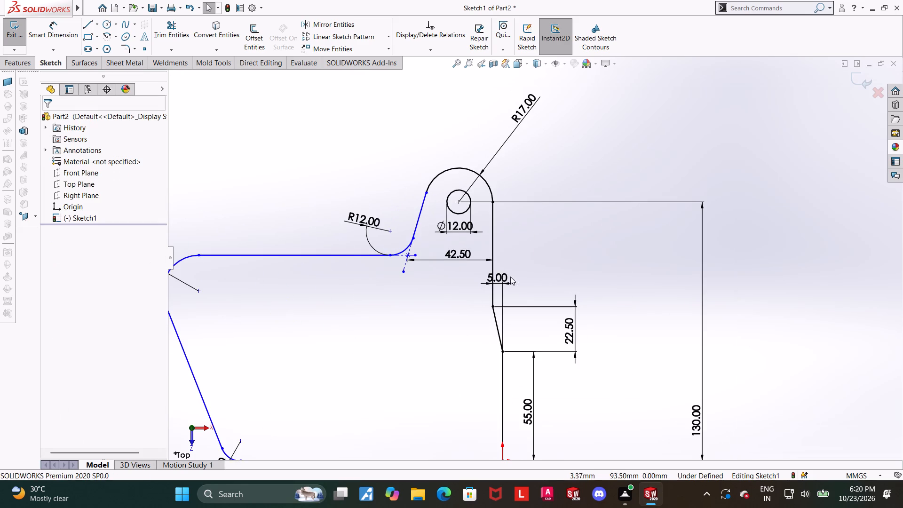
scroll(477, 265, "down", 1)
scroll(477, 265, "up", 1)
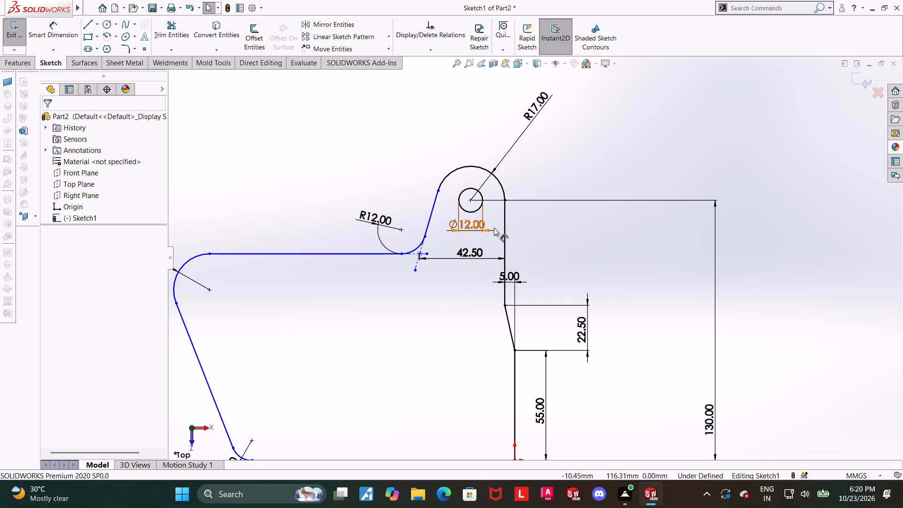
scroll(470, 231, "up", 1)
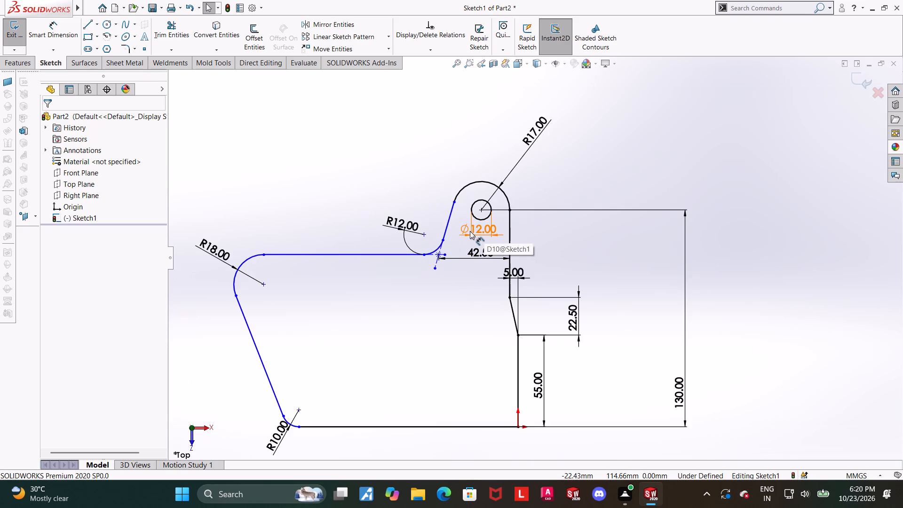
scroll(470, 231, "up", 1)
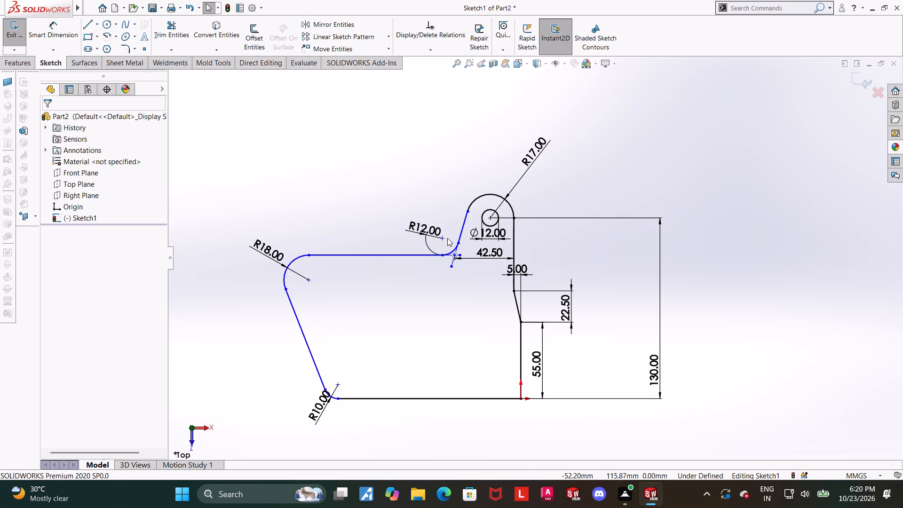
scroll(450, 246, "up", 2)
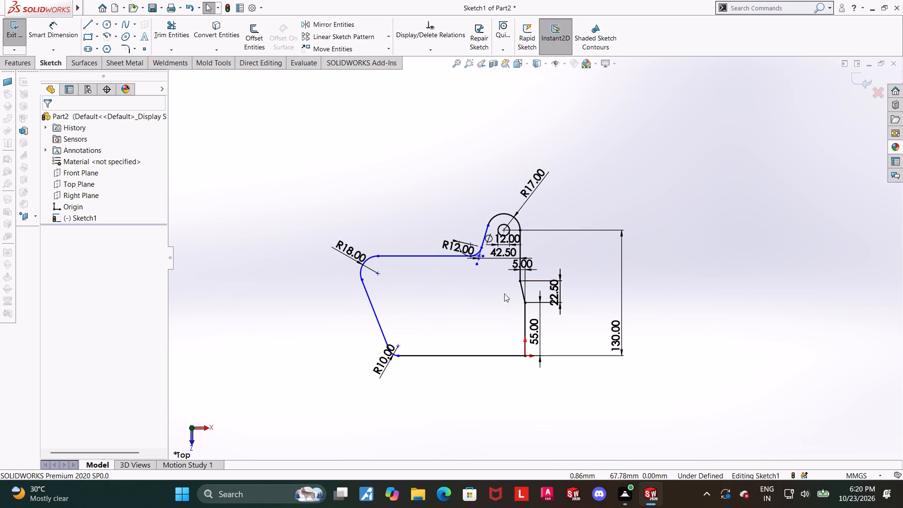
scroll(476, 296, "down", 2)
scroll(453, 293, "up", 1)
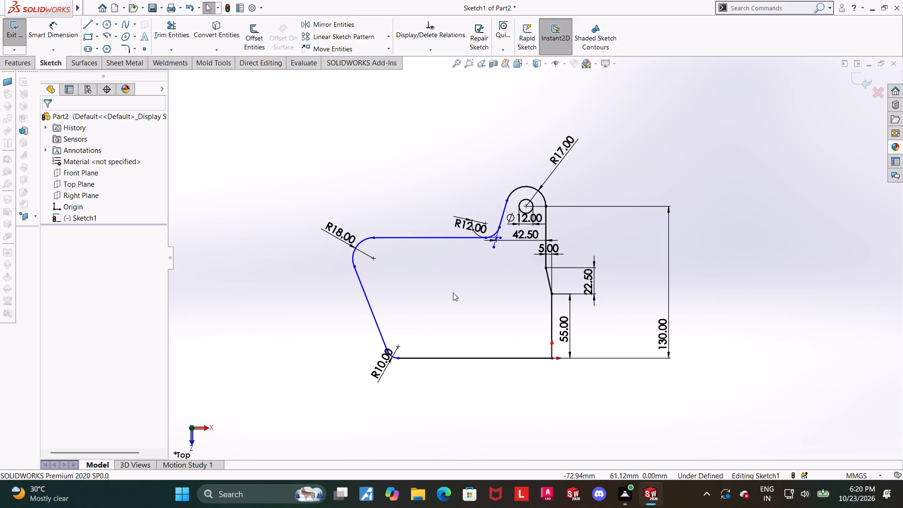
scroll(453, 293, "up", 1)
Sketch a slanted centerline from the R10 fillet's upper endpoint to a point below the bottom horizontal line.
scroll(503, 376, "down", 3)
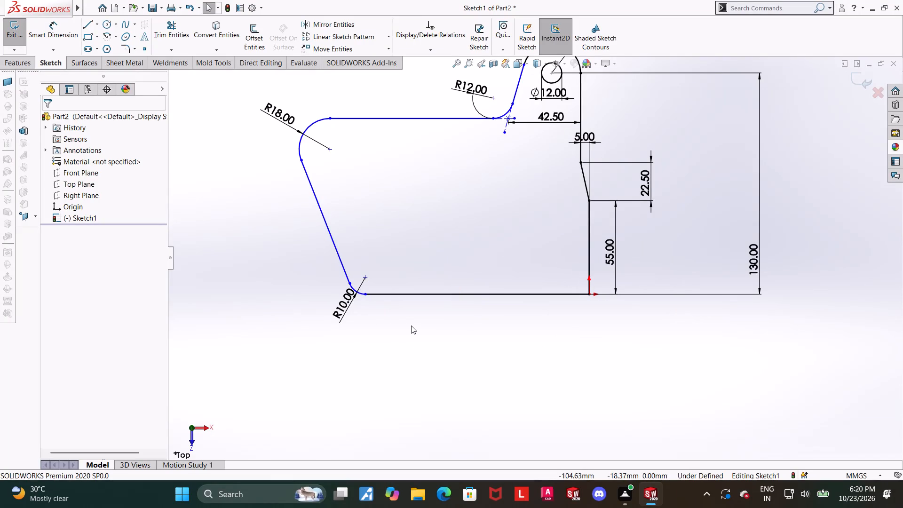
scroll(375, 325, "down", 3)
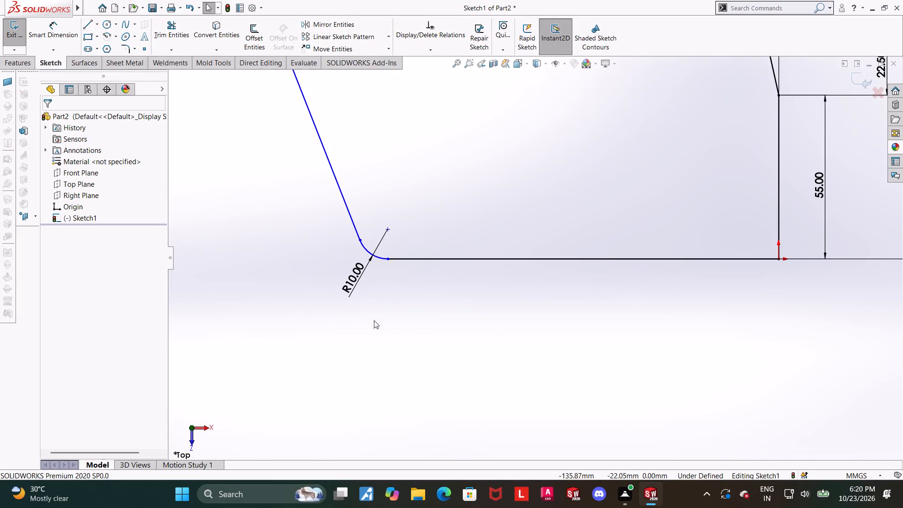
scroll(395, 259, "down", 3)
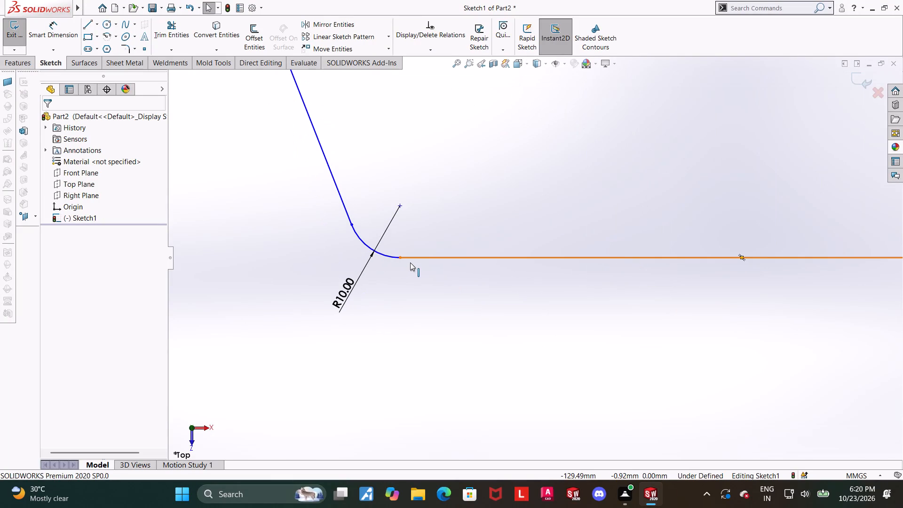
scroll(462, 249, "down", 1)
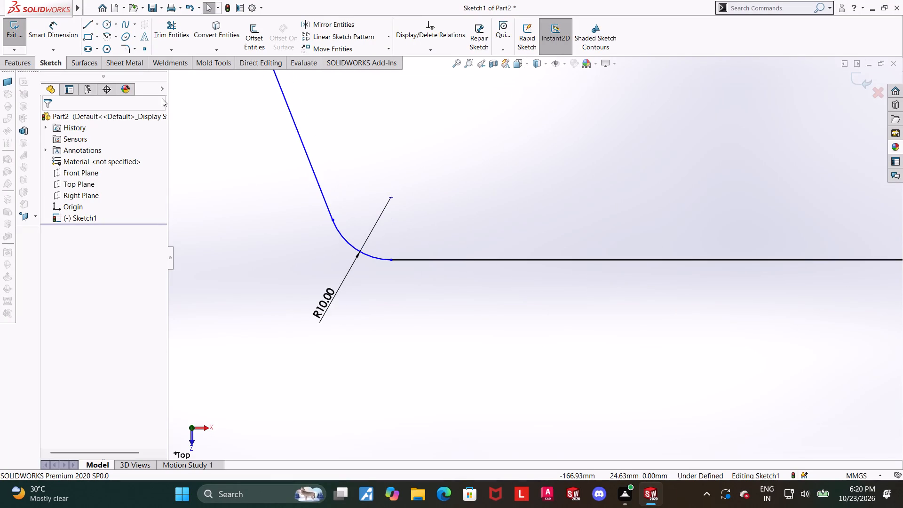
left_click(97, 21)
left_click(97, 43)
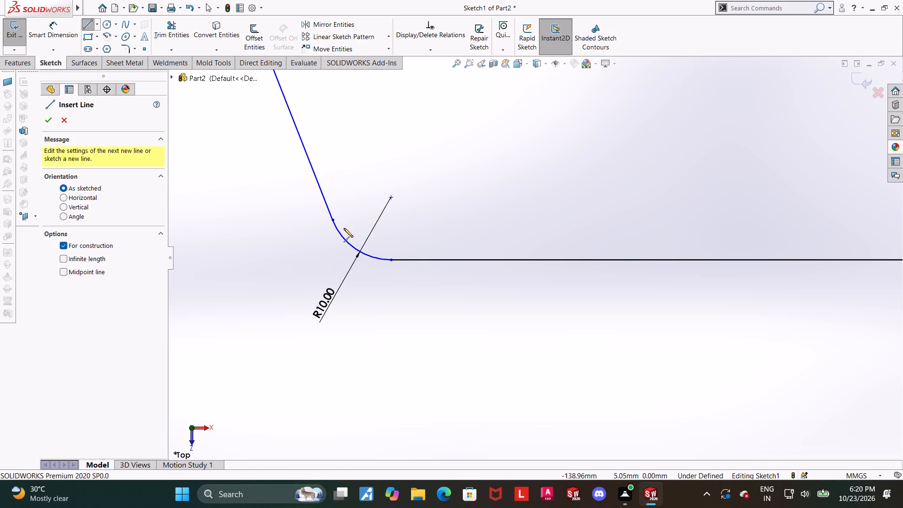
left_click(333, 222)
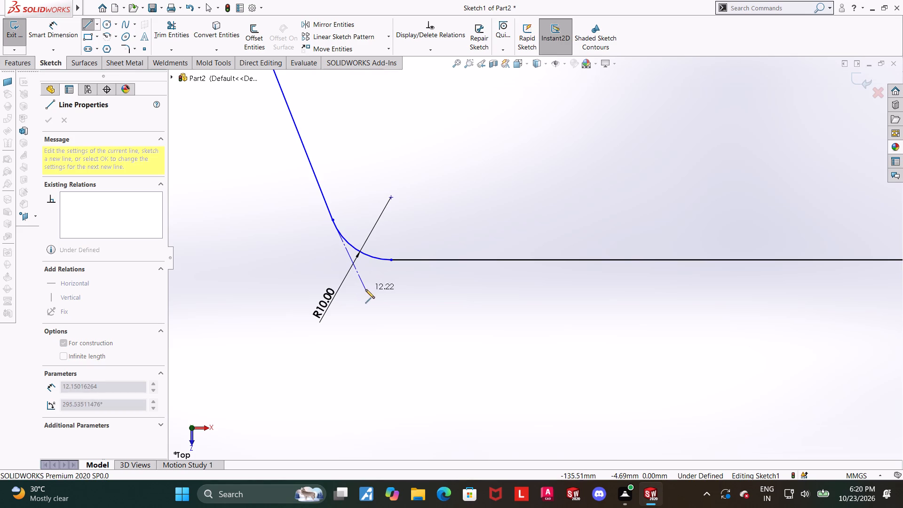
left_click(380, 294)
key("Escape")
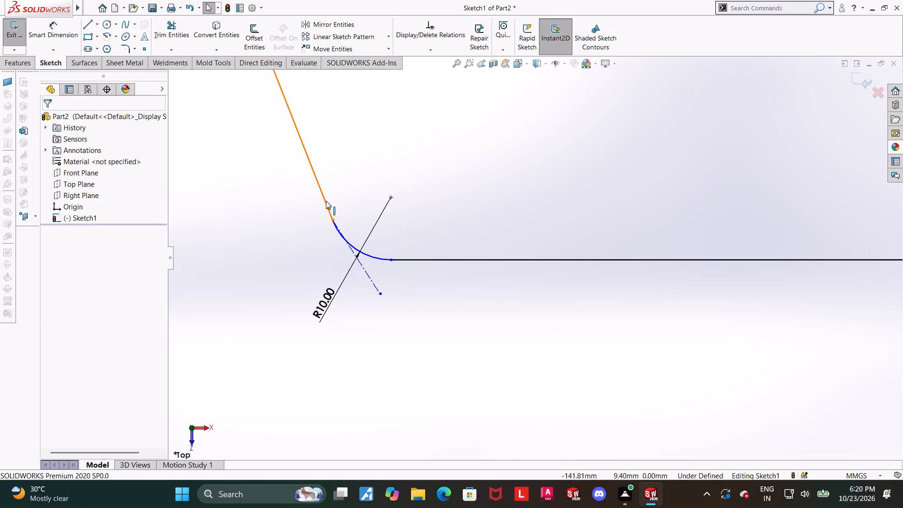
Make the new slanted centerline collinear with the slanted profile line above the R10 fillet.
left_click(326, 201)
left_click(362, 269, "ctrl")
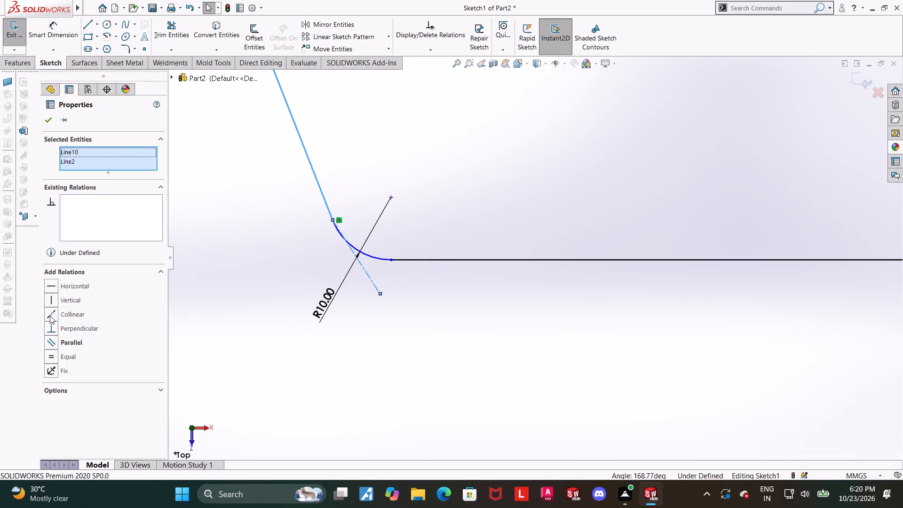
left_click(50, 316)
left_click(444, 343)
Sketch a nearly horizontal centerline about 18.5 mm long outward from the R10 fillet's lower endpoint, crossing the slanted centerline.
left_click(99, 24)
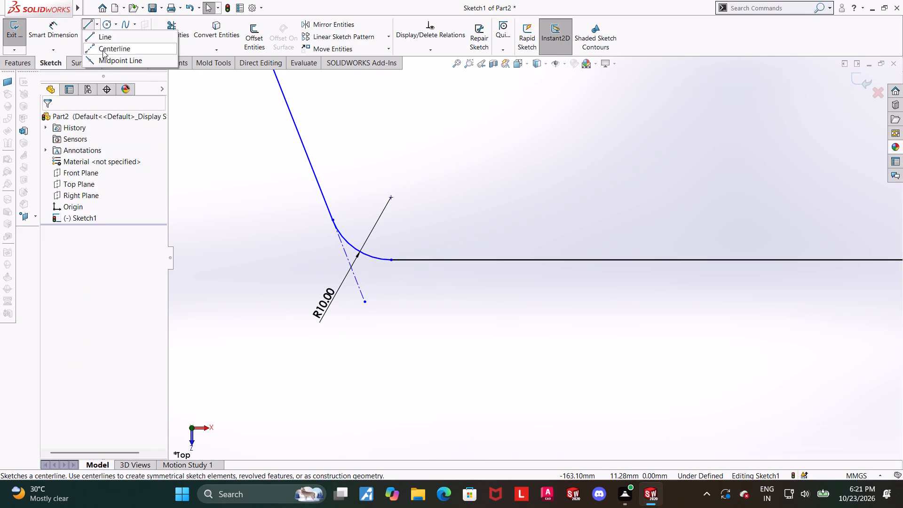
left_click(103, 50)
left_click(391, 261)
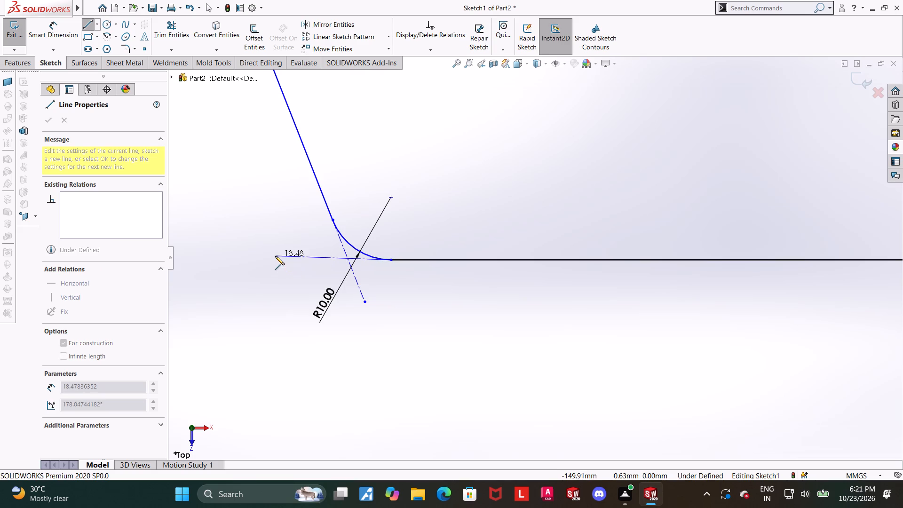
left_click(275, 256)
key("Escape")
key("Escape")
Make the new centerline collinear with the bottom horizontal line of the profile.
left_click(317, 256)
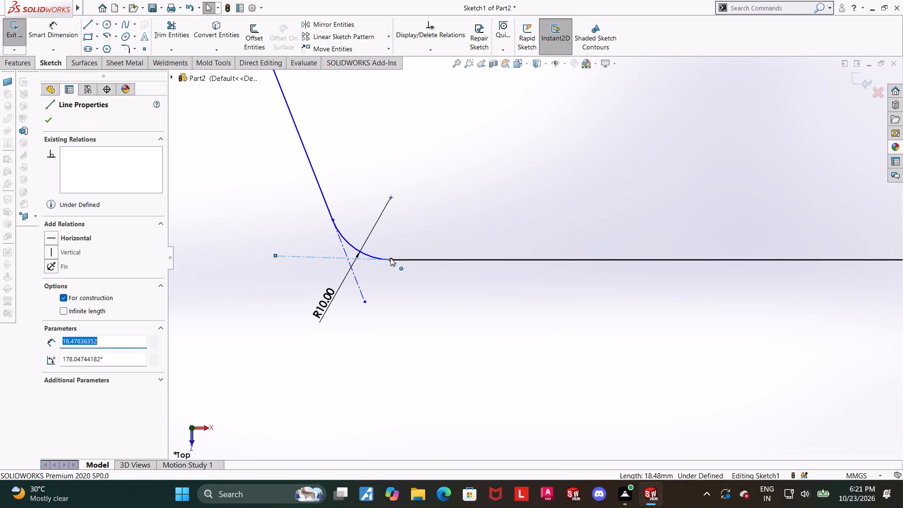
left_click(407, 260, "ctrl")
left_click(51, 310)
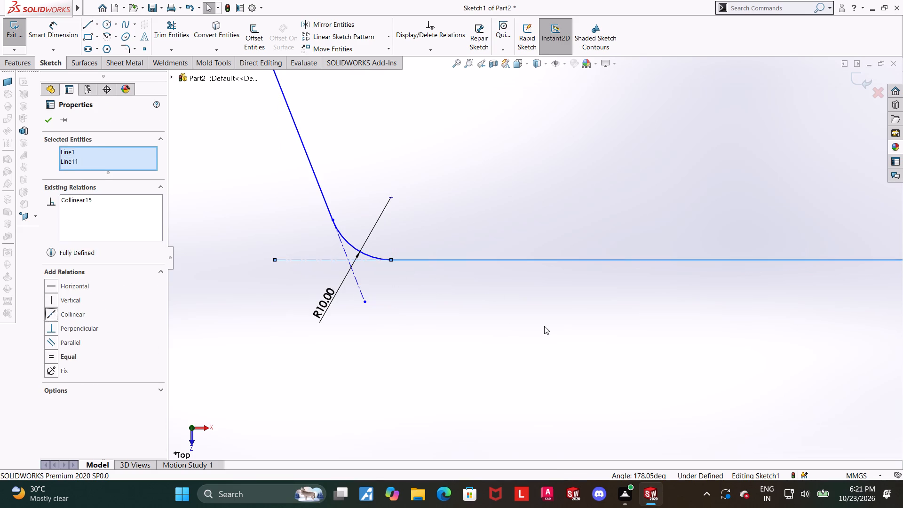
left_click(544, 326)
Place a sketch point where the two centerlines cross at the R10 fillet.
left_click(143, 50)
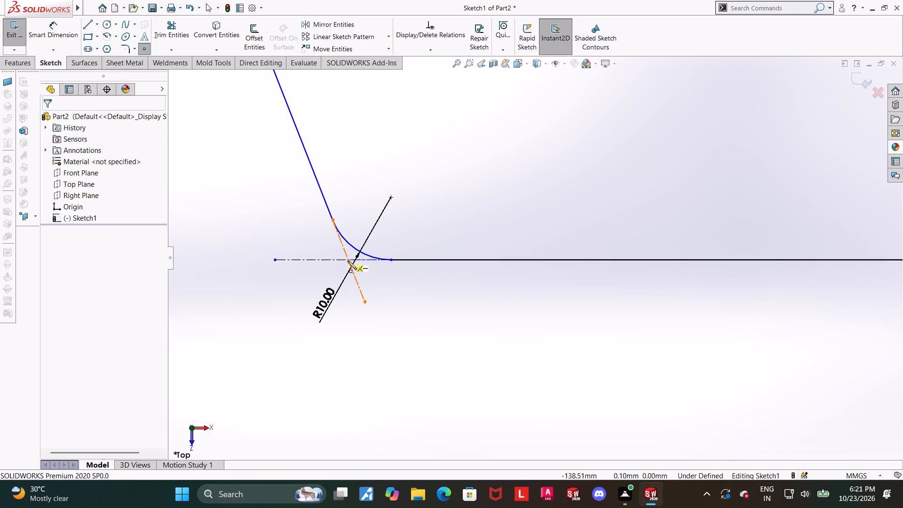
left_click(348, 261)
key("Escape")
Make the sketch point near the R10 fillet coincident with the horizontal centerline.
scroll(379, 276, "down", 4)
left_click(359, 240)
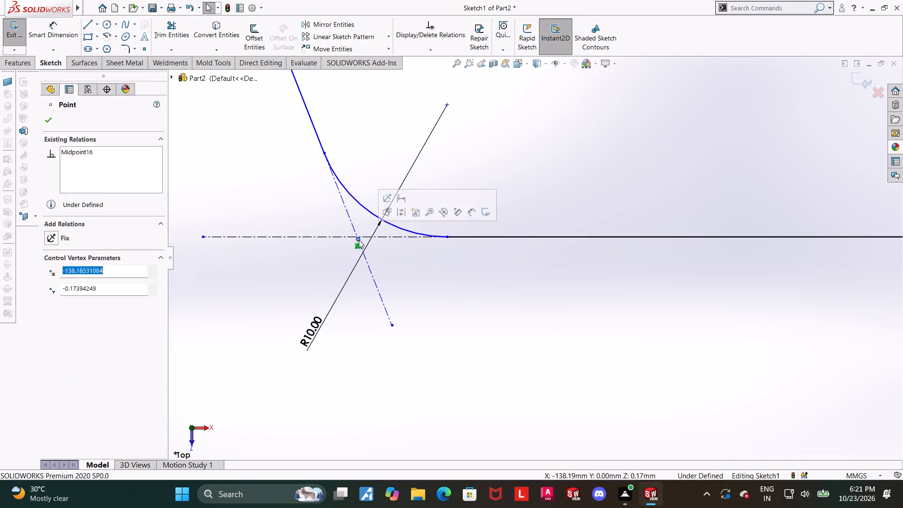
left_click(347, 237, "ctrl")
left_click(49, 298)
left_click(552, 314)
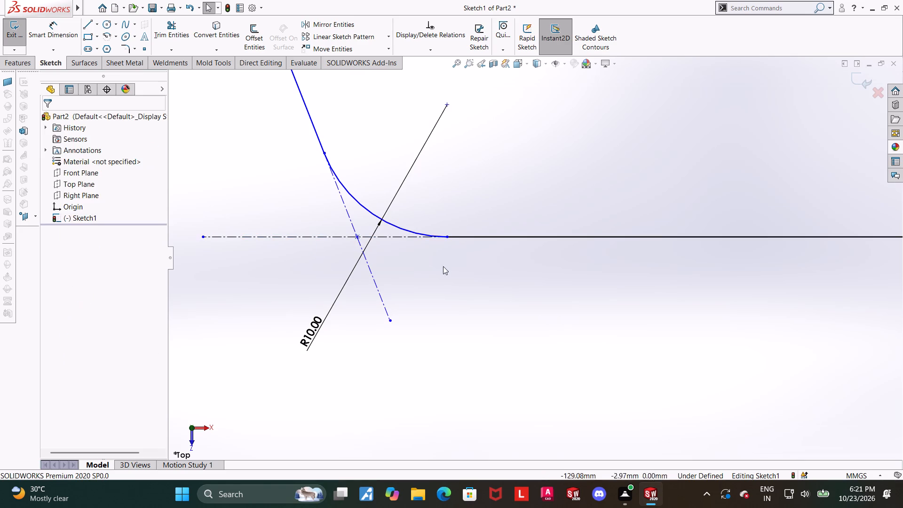
Make the same sketch point coincident with the slanted centerline as well.
left_click(364, 255)
left_click(358, 238, "ctrl")
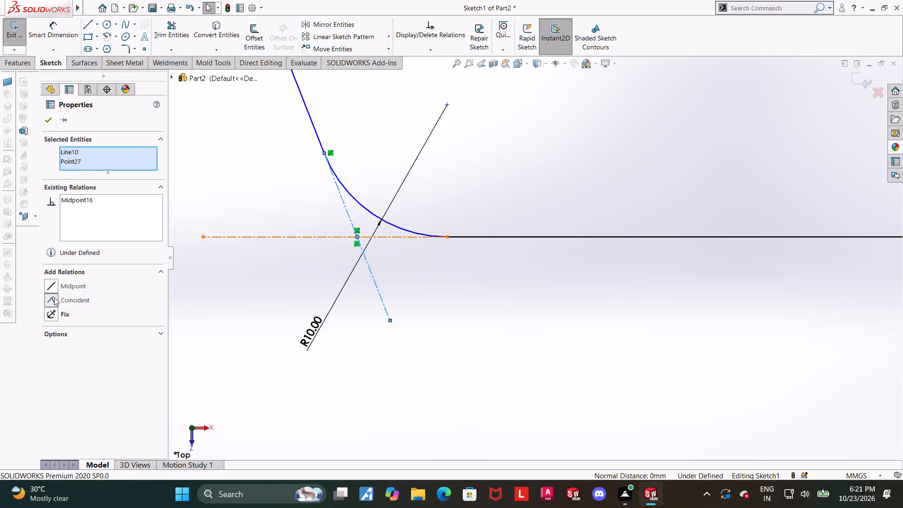
left_click(54, 298)
left_click(598, 333)
scroll(590, 328, "up", 17)
key("Escape")
Dimension the horizontal distance from the centerline intersection point at the R10 fillet to the origin as 125.5 mm, placed below the profile.
scroll(626, 260, "down", 6)
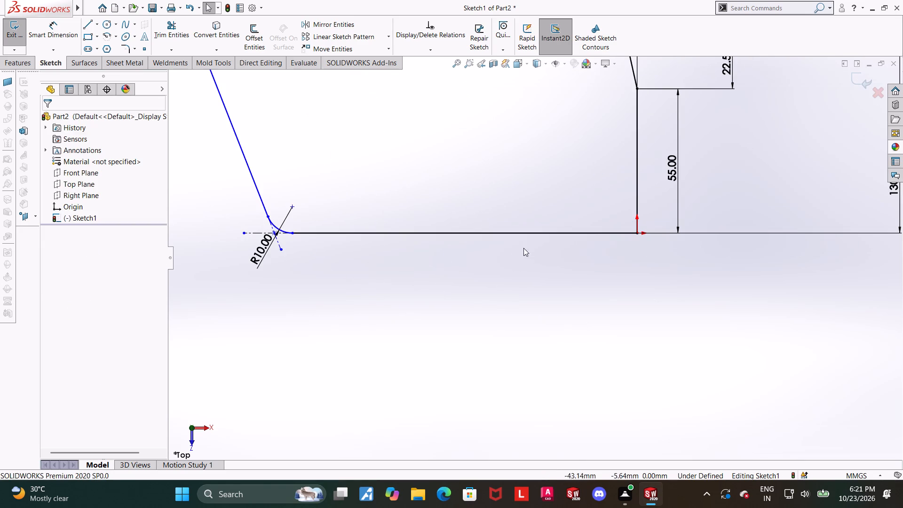
left_click(34, 26)
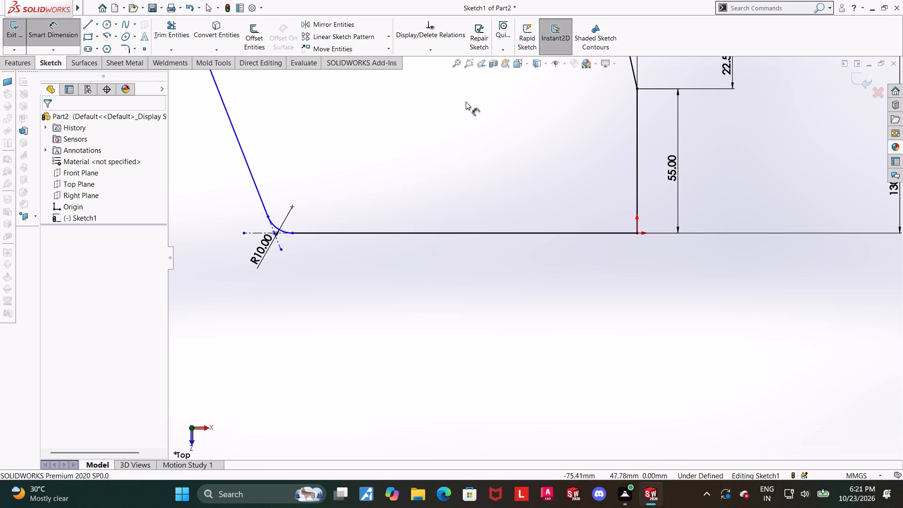
scroll(277, 237, "down", 5)
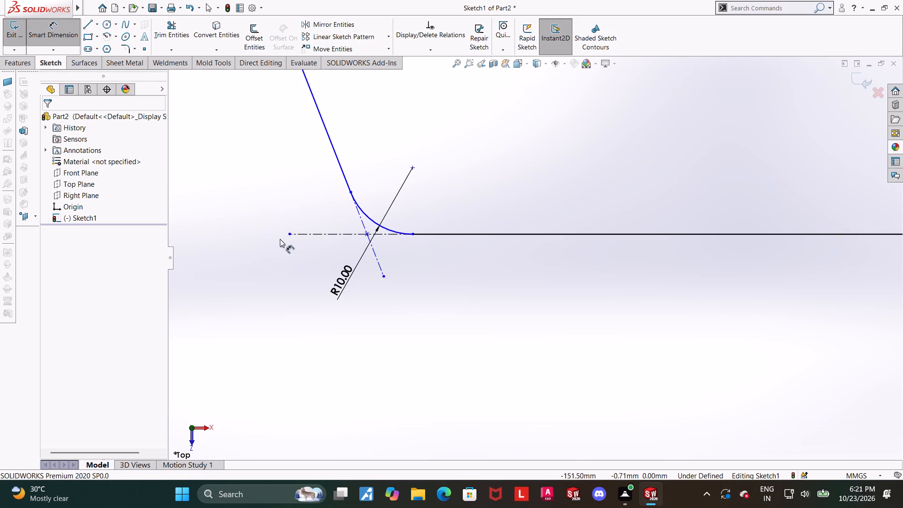
left_click(364, 233)
scroll(428, 245, "up", 9)
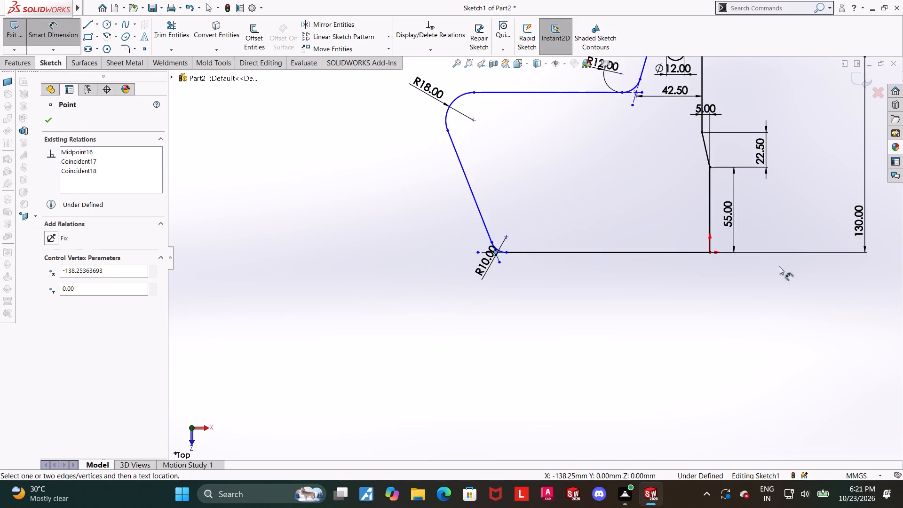
scroll(744, 266, "down", 5)
left_click(531, 228)
scroll(526, 233, "up", 5)
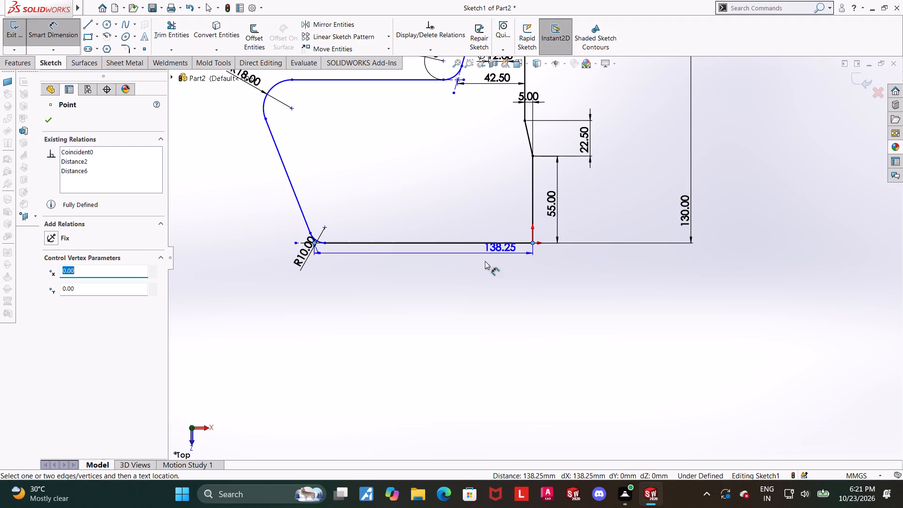
left_click(436, 296)
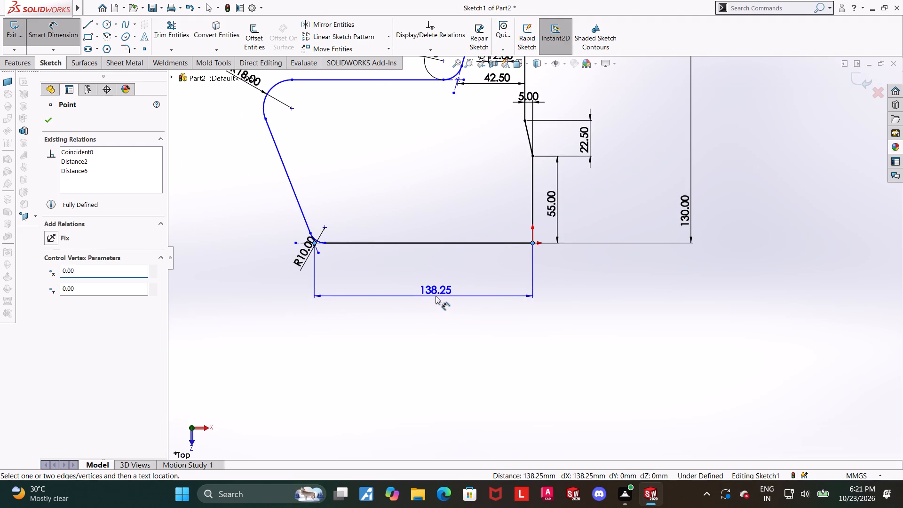
type("125.5")
key("Return")
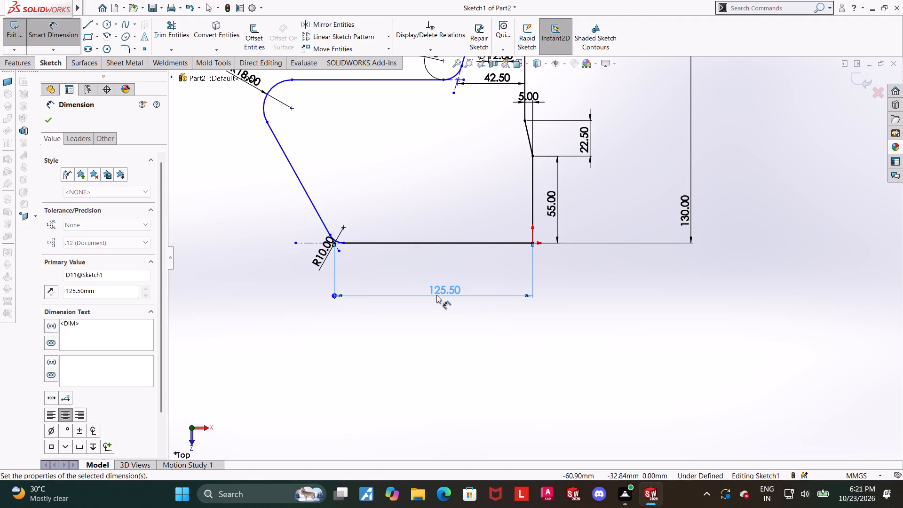
key("Escape")
left_click(574, 310)
Examine the overall profile and its dimensions to find what still needs defining.
scroll(570, 282, "up", 1)
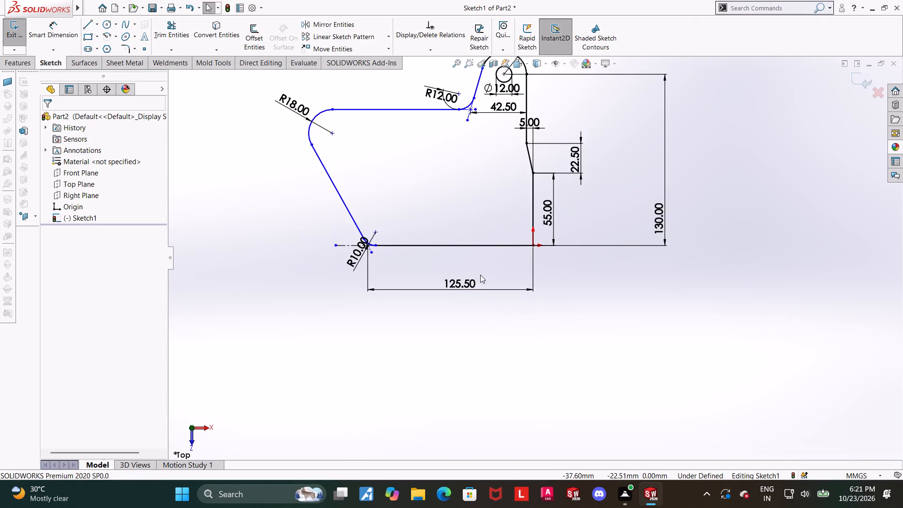
scroll(477, 274, "down", 2)
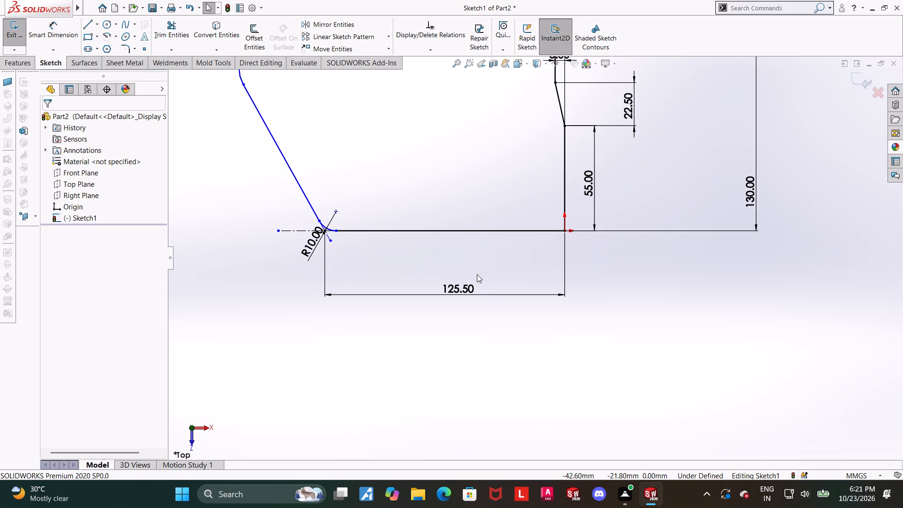
scroll(477, 274, "up", 1)
scroll(477, 274, "down", 1)
scroll(477, 274, "up", 2)
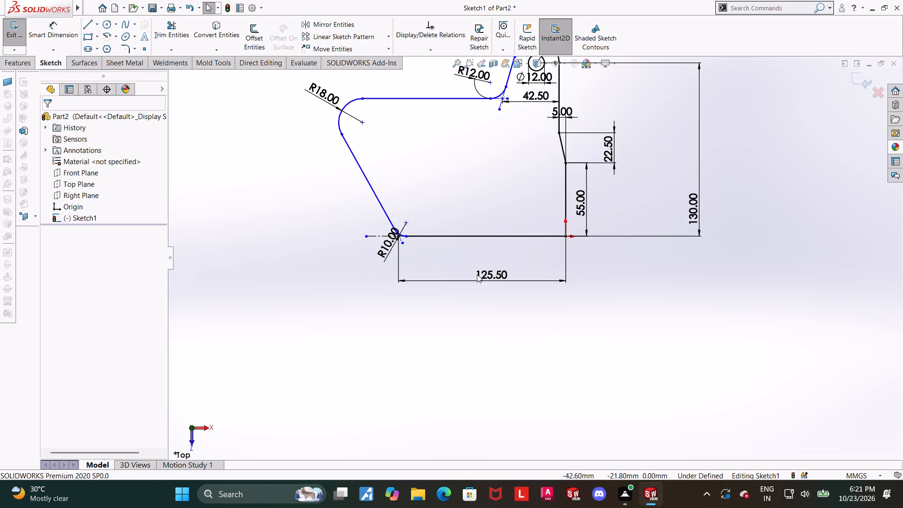
scroll(477, 274, "up", 2)
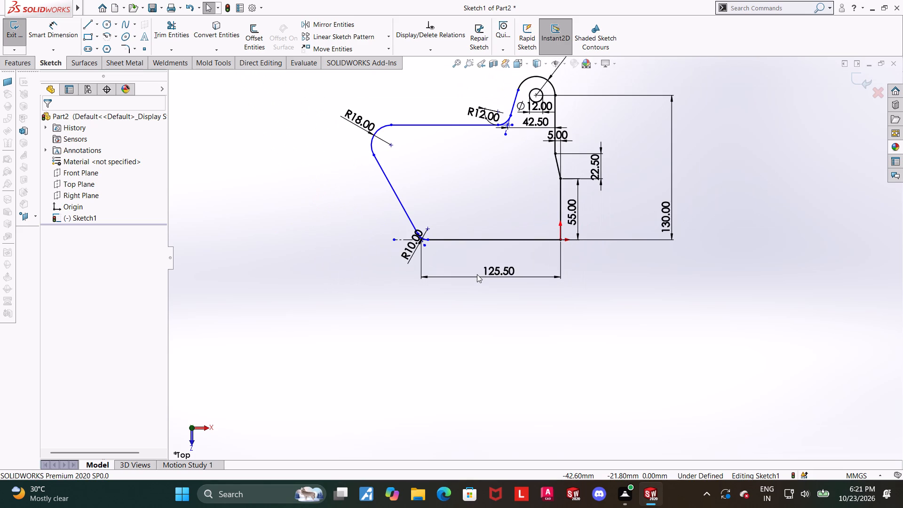
scroll(515, 214, "down", 1)
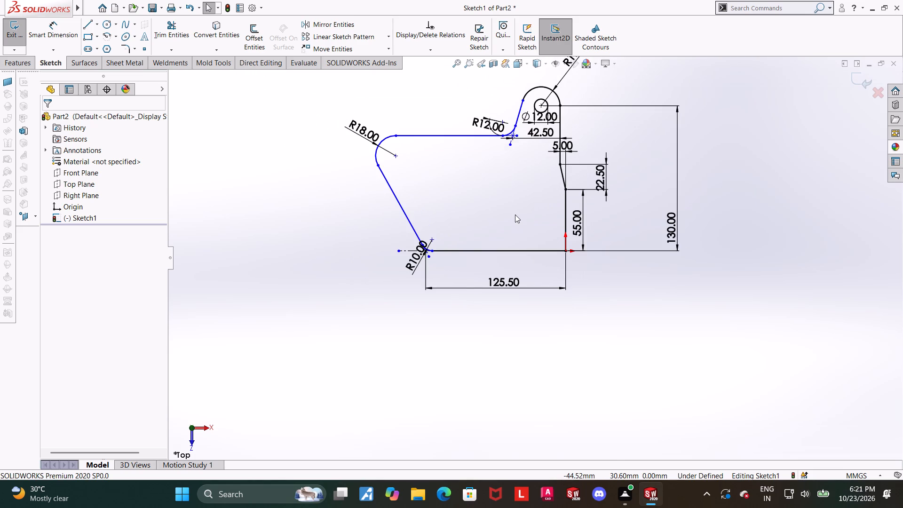
scroll(515, 214, "up", 1)
scroll(514, 234, "down", 1)
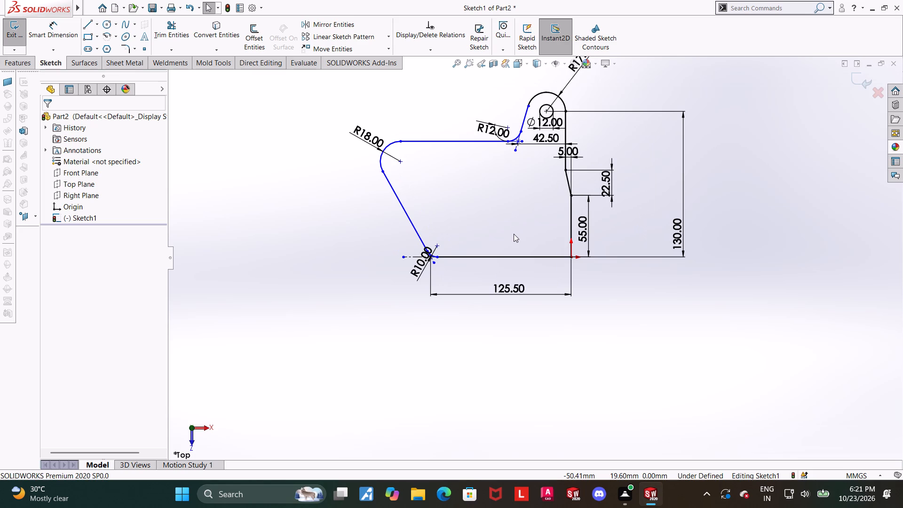
scroll(514, 234, "up", 1)
scroll(473, 222, "down", 4)
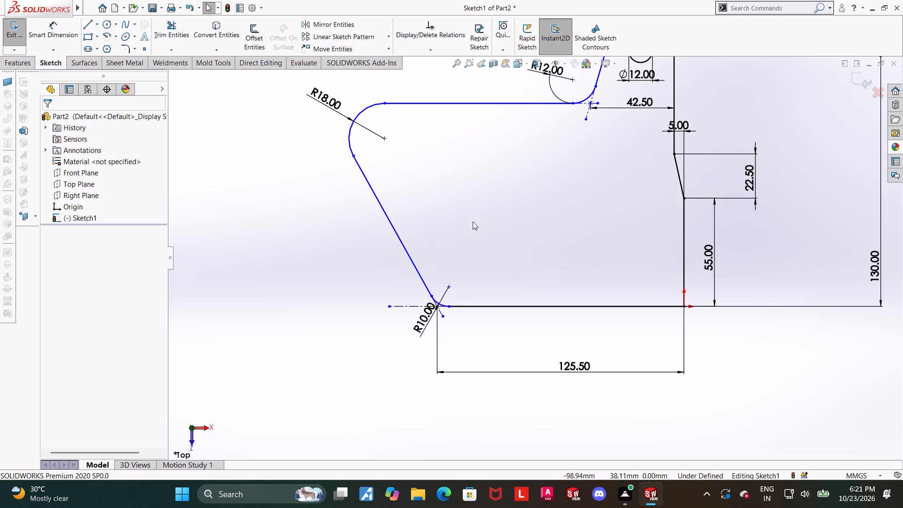
Sketch a vertical centerline upward from the centerline intersection point at the R10 fillet.
scroll(471, 230, "down", 2)
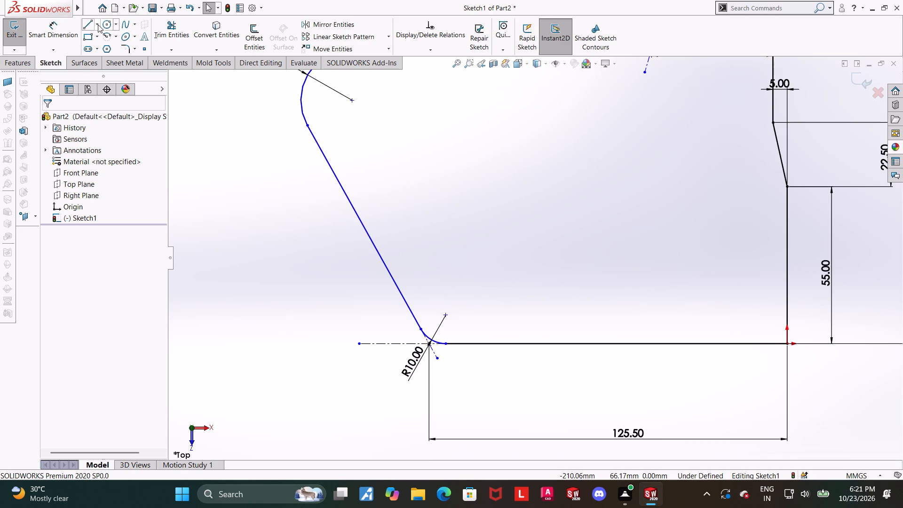
left_click(98, 24)
left_click(103, 44)
scroll(498, 282, "down", 1)
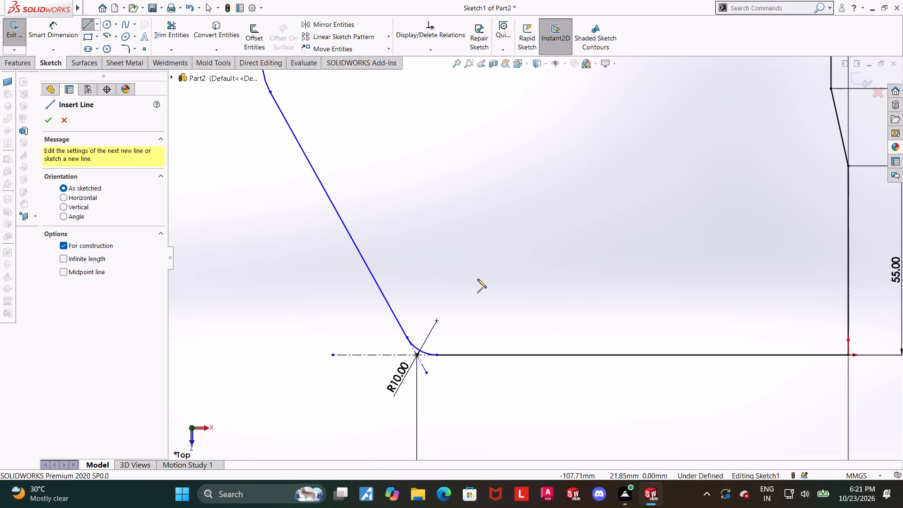
scroll(428, 351, "down", 7)
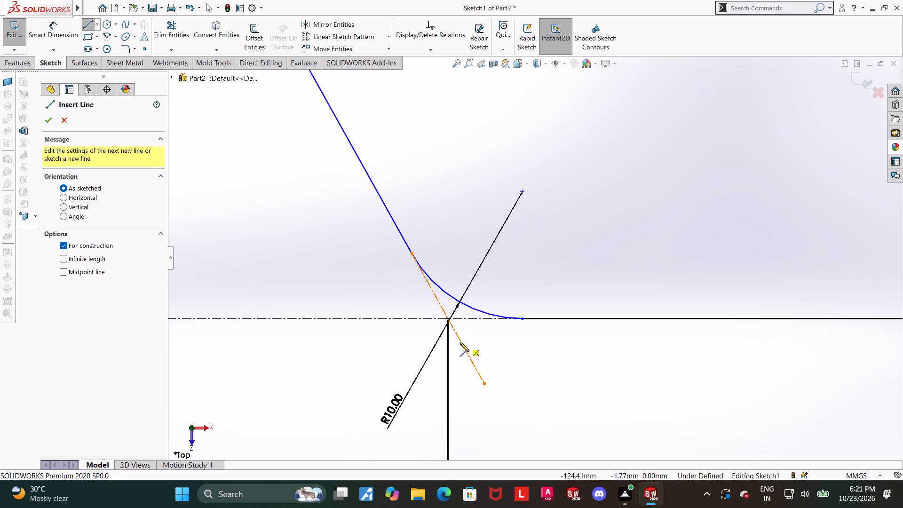
left_click(450, 321)
scroll(437, 219, "up", 2)
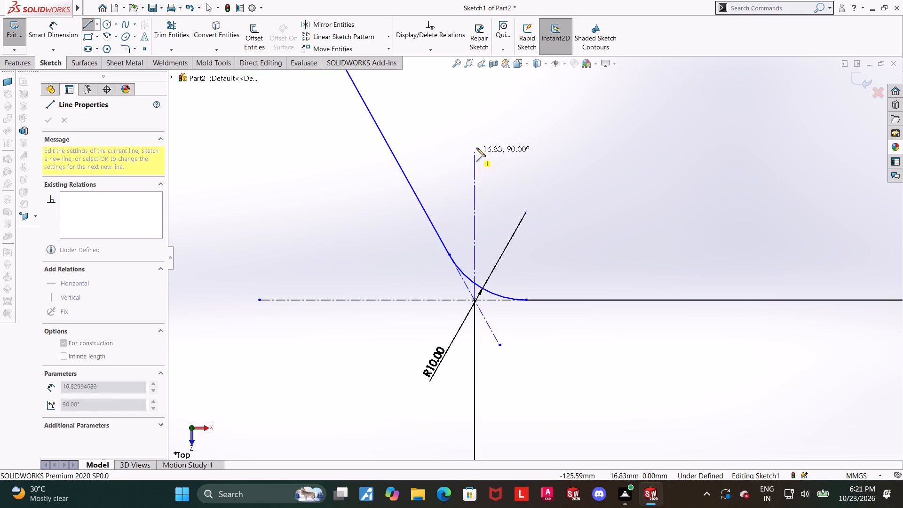
left_click(476, 128)
key("Escape")
key("Escape")
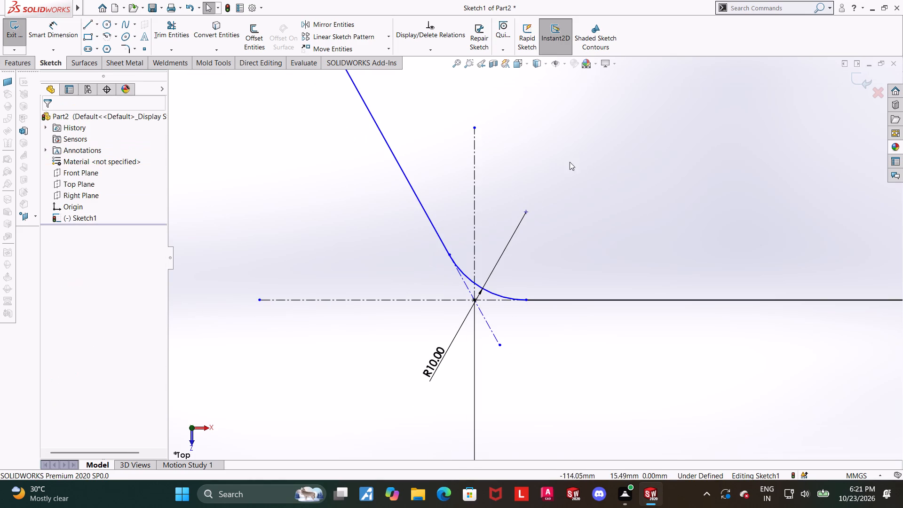
key("Escape")
Dimension the angle between the slanted profile line and the vertical centerline as 10 degrees.
left_click(55, 31)
left_click(407, 175)
left_click(408, 177)
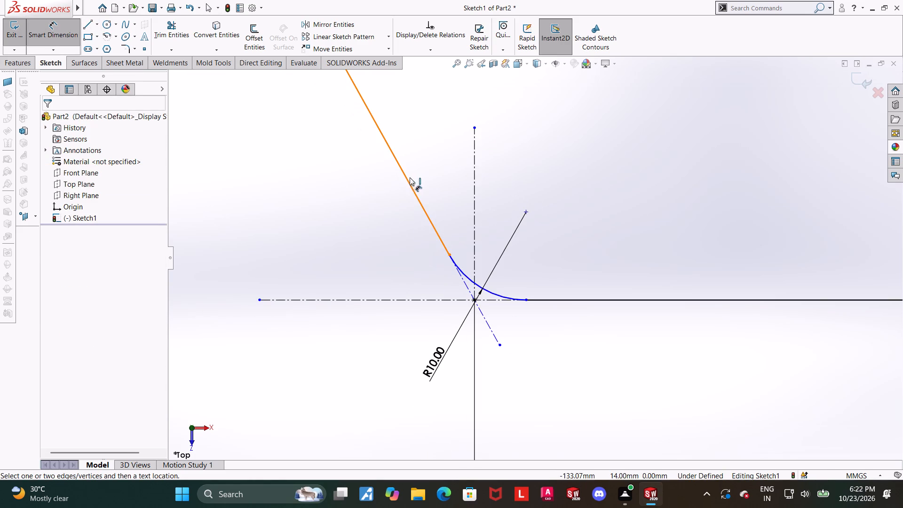
left_click(474, 183)
left_click(457, 182)
type("10")
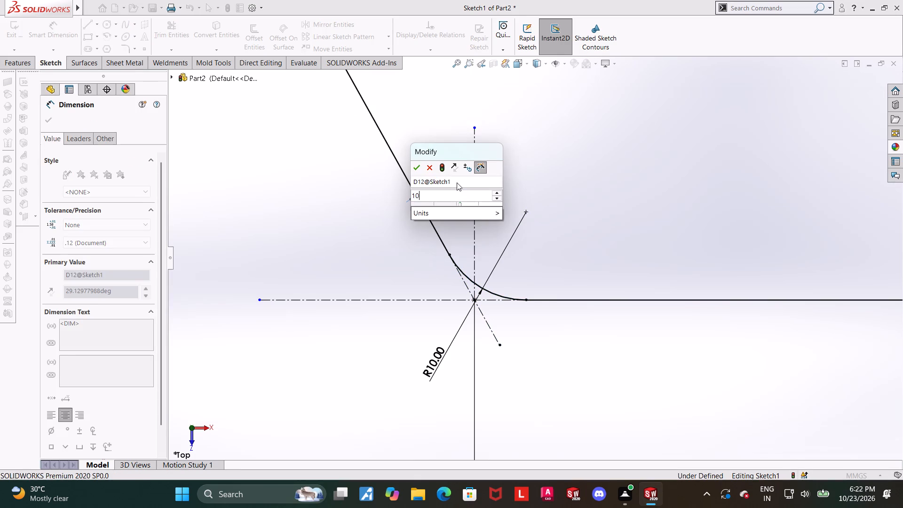
key("Return")
key("Escape")
Examine the profile's geometry and dimensions around the R18 and R12 fillets and the rounded tip.
scroll(608, 307, "up", 12)
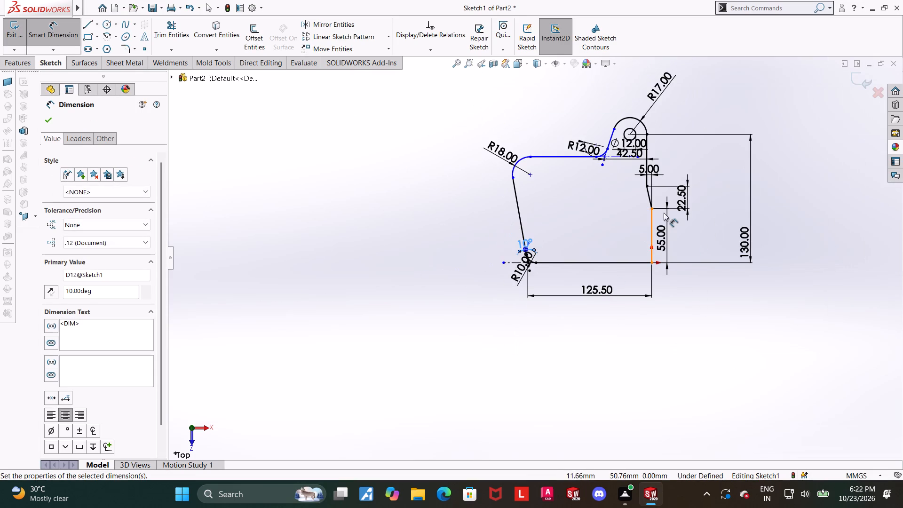
scroll(644, 226, "down", 1)
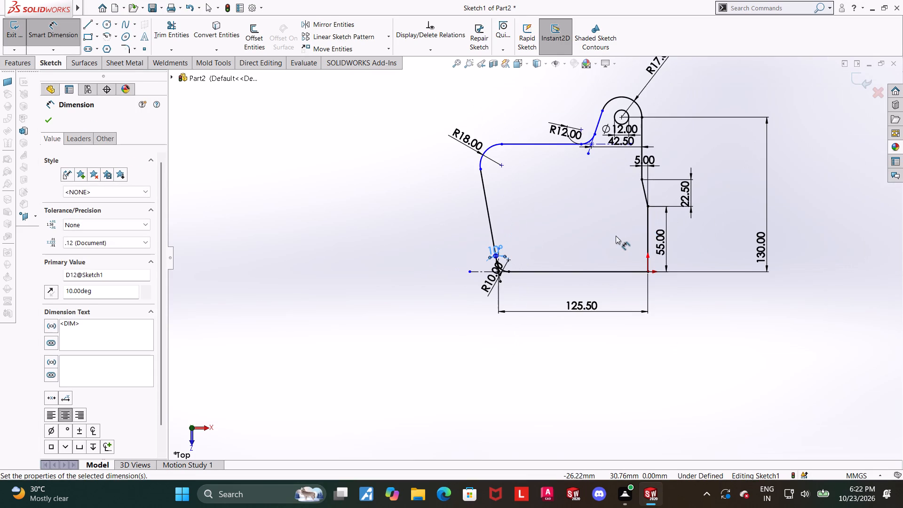
scroll(616, 236, "down", 2)
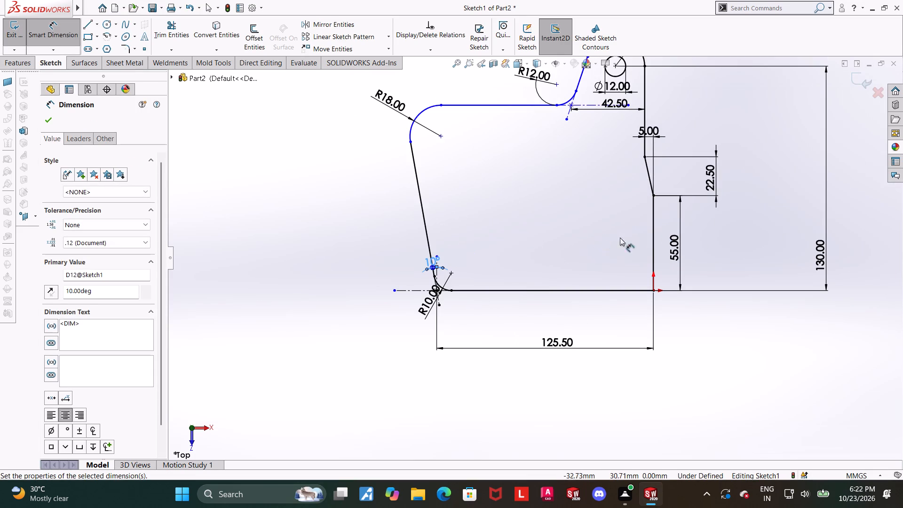
scroll(631, 238, "up", 1)
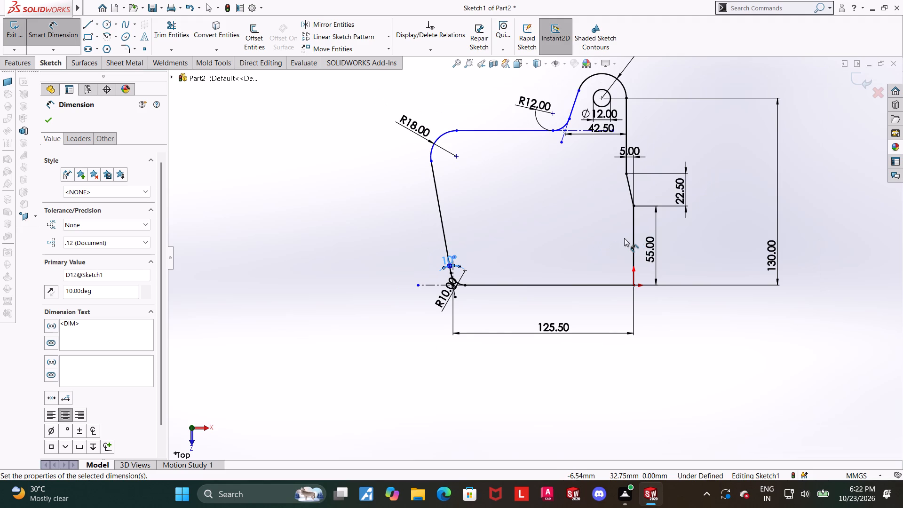
scroll(624, 238, "up", 1)
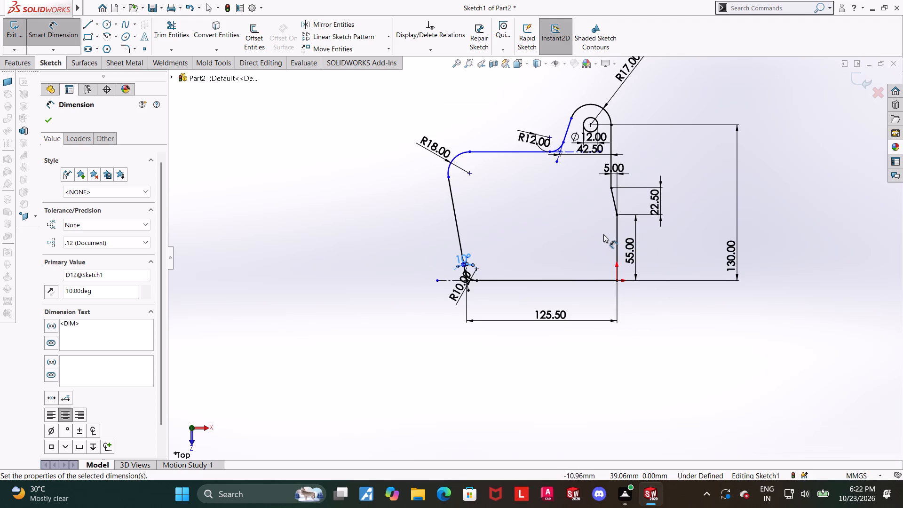
scroll(603, 234, "up", 1)
scroll(563, 175, "down", 1)
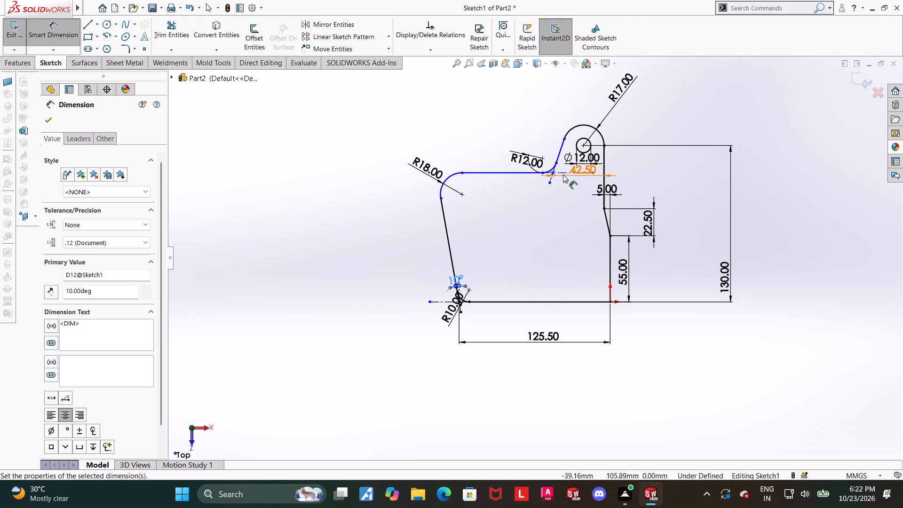
scroll(563, 175, "up", 1)
scroll(562, 178, "down", 1)
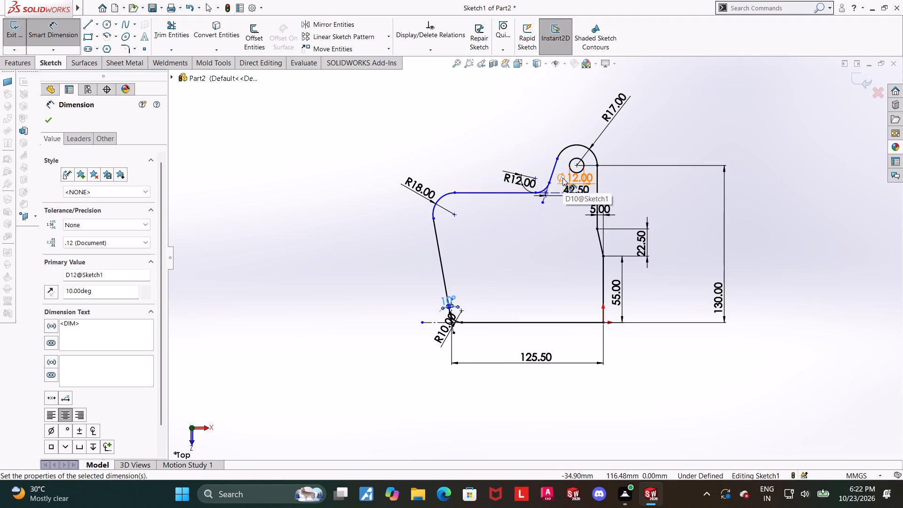
scroll(544, 227, "up", 1)
scroll(545, 234, "down", 2)
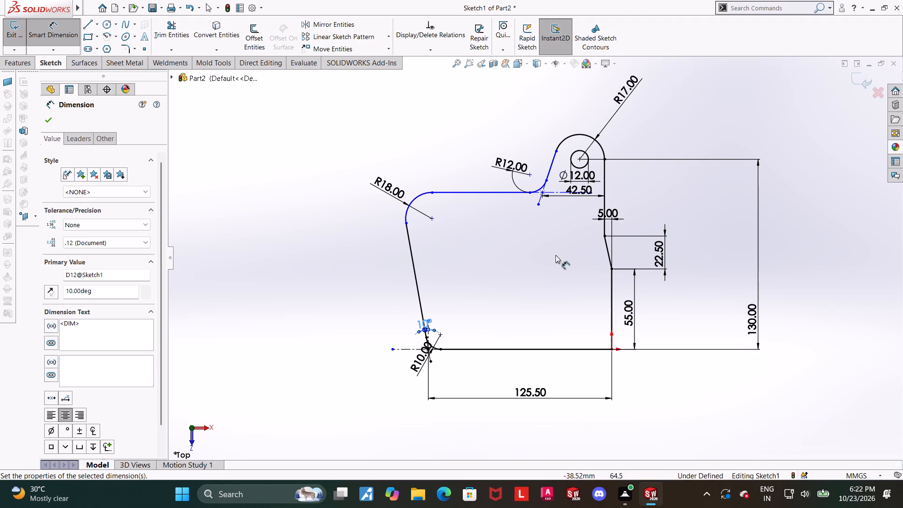
Dimension the vertical distance between the upper horizontal line and the bottom line as 136 mm, placed outside the slanted side.
key("Escape")
left_click(67, 28)
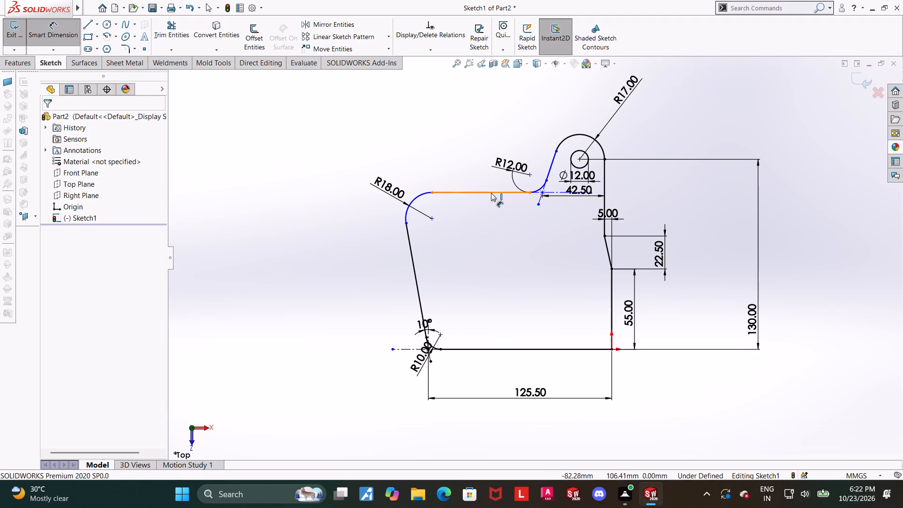
left_click(491, 193)
left_click(470, 349)
left_click(267, 319)
type("136")
key("Return")
key("Escape")
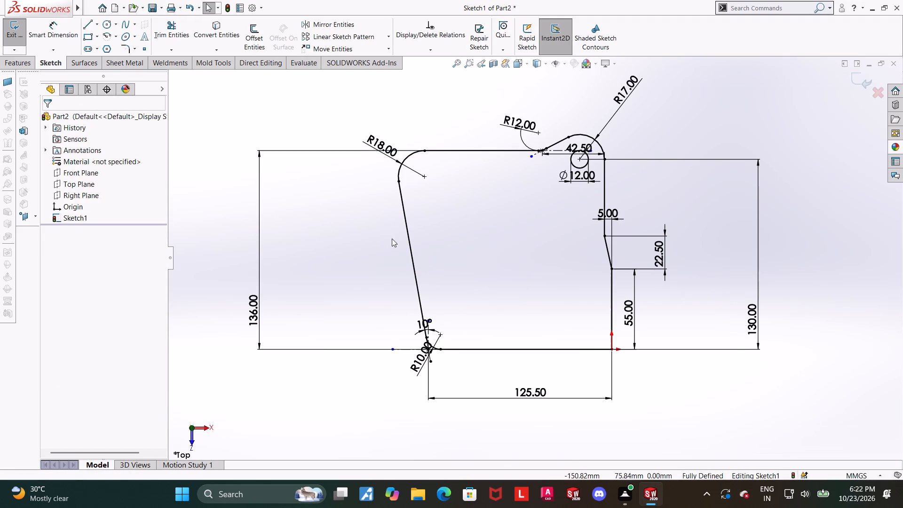
scroll(397, 238, "up", 1)
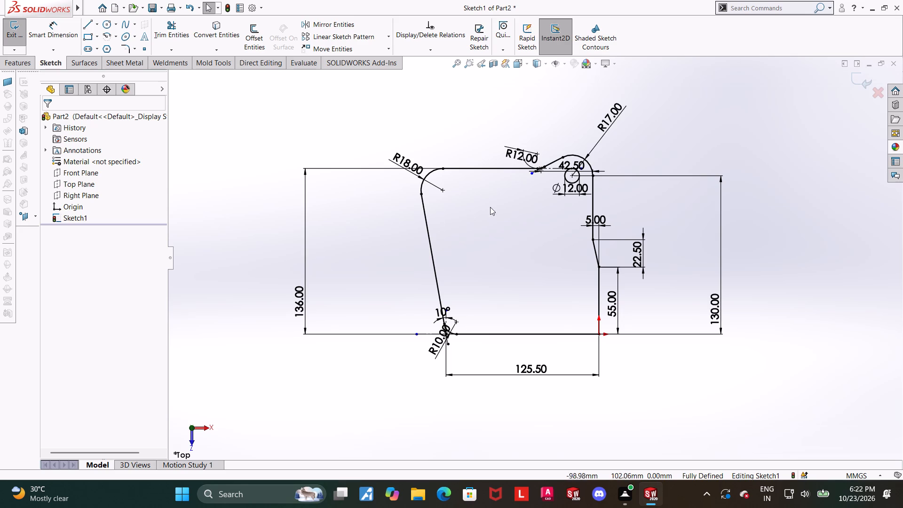
Undo the last value change of the vertical dimension between the upper horizontal line and the bottom line.
key("ctrl+z")
scroll(560, 256, "up", 2)
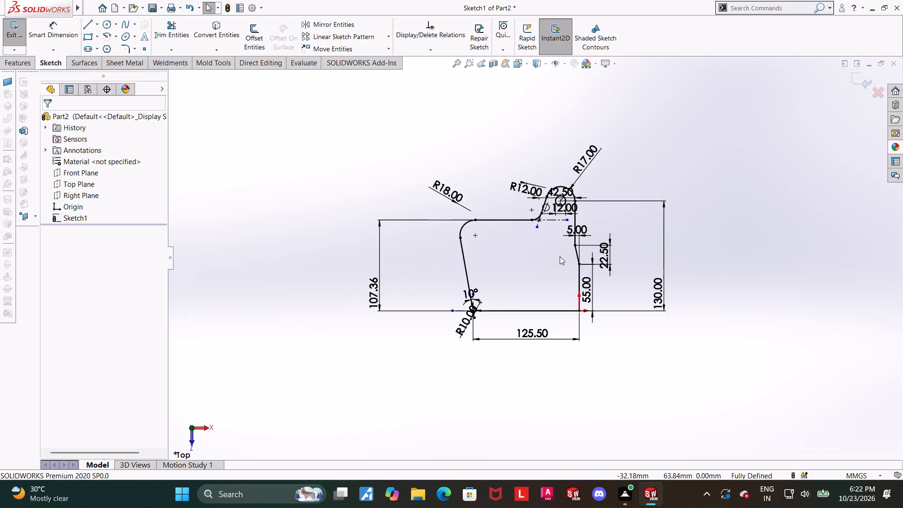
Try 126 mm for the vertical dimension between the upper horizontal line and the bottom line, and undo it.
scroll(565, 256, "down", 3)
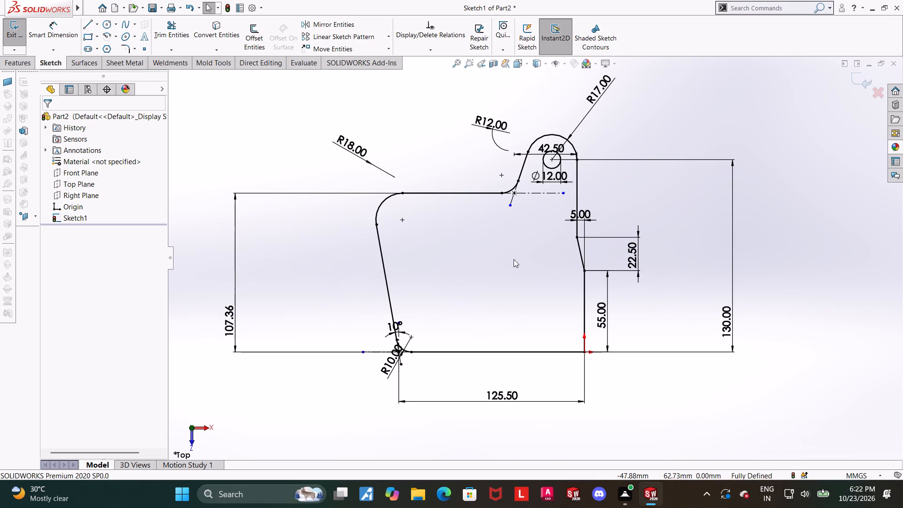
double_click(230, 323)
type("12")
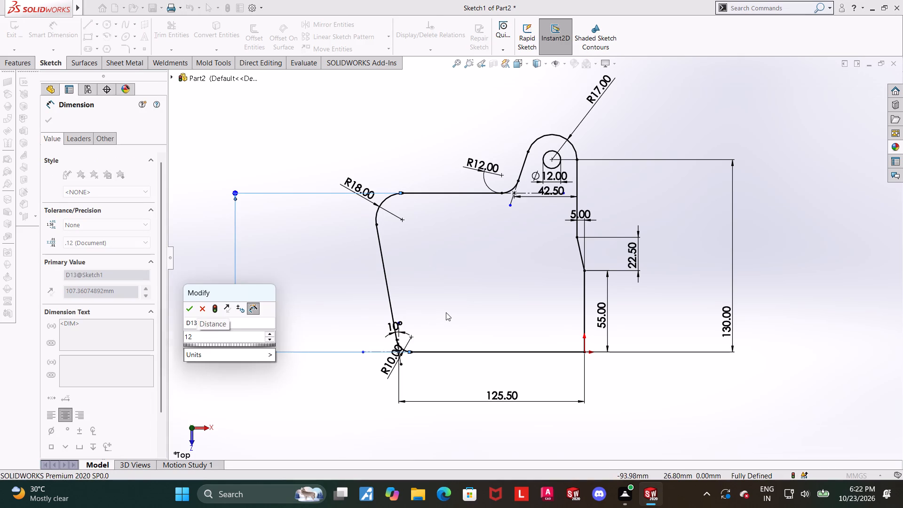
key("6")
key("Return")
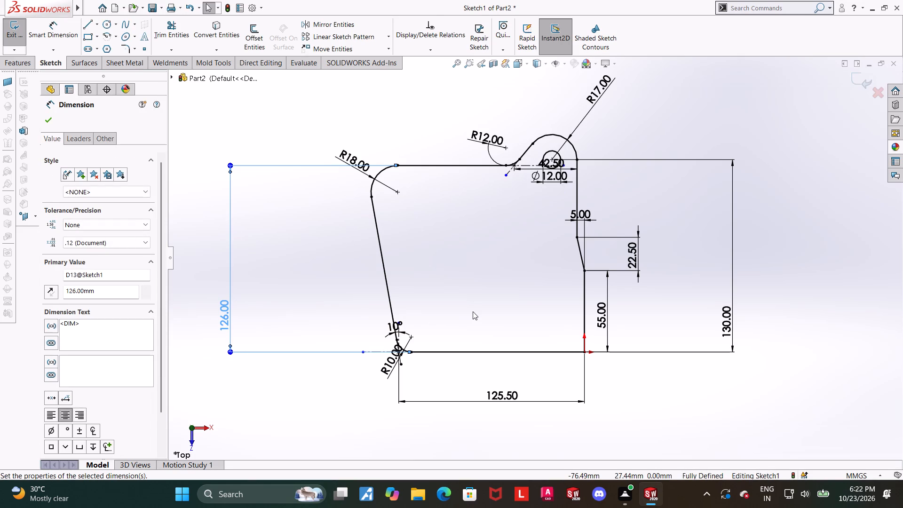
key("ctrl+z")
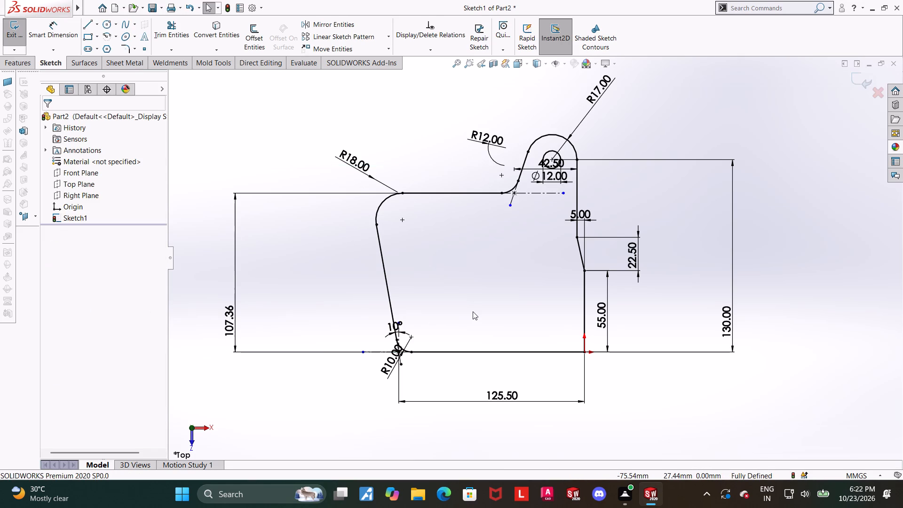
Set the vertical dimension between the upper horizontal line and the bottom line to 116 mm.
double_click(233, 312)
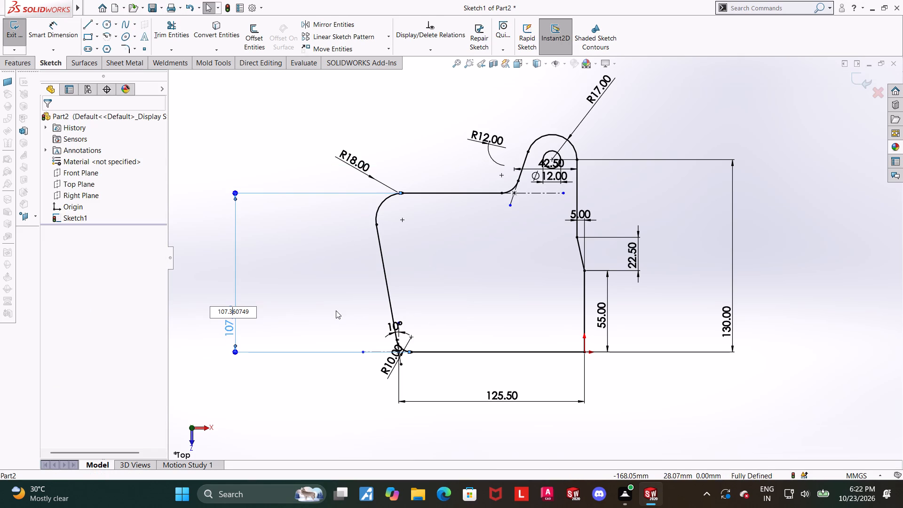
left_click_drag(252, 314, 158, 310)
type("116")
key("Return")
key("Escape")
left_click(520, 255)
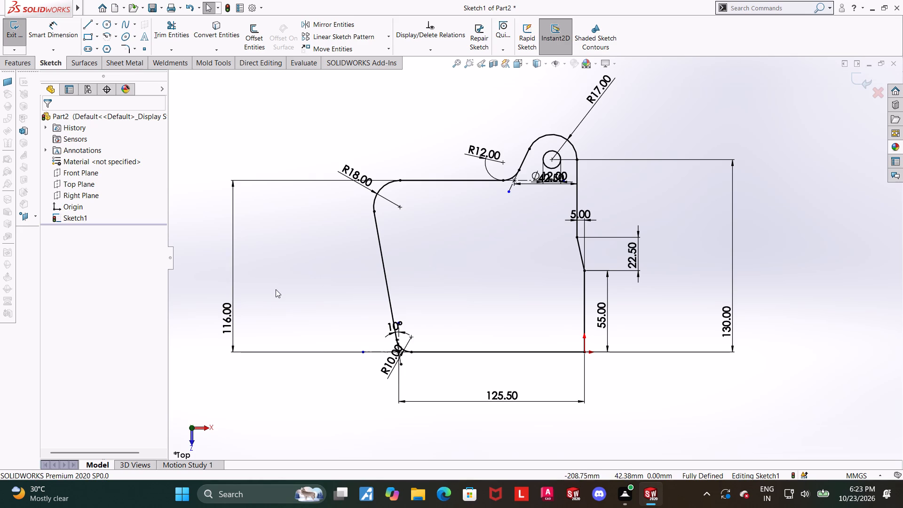
Undo the last height change and the creation of the vertical dimension between the upper and bottom lines.
key("ctrl+z")
key("ctrl+z")
key("Escape")
Dimension the vertical distance from the R18 fillet's center point to the bottom line as 85 mm, placed outside the slanted side.
scroll(544, 266, "down", 2)
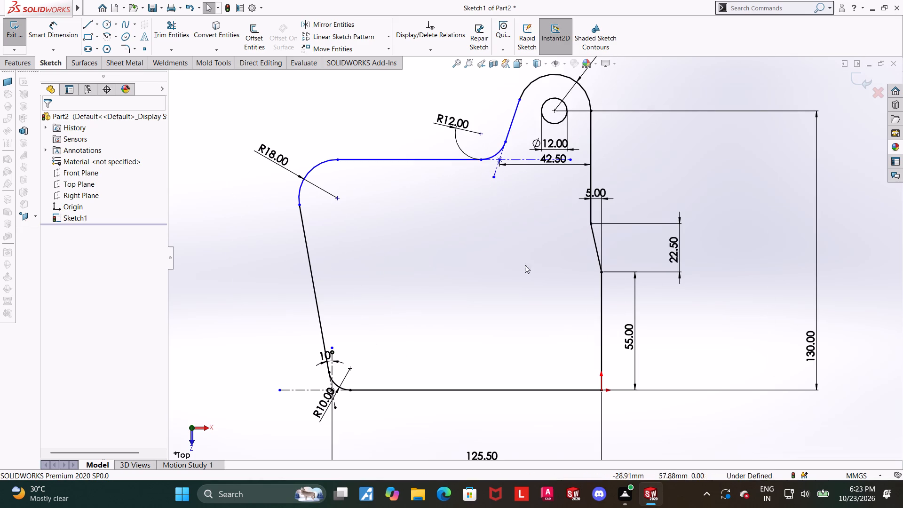
left_click(51, 27)
left_click(335, 196)
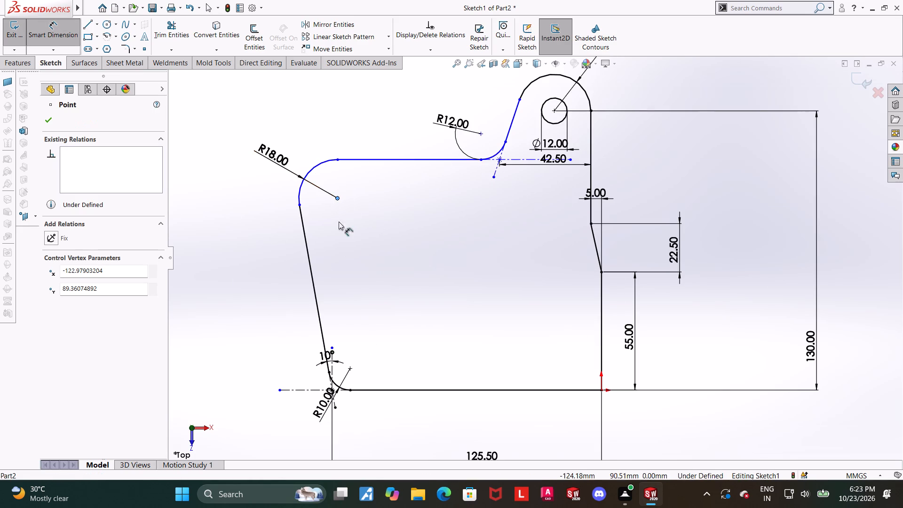
left_click(369, 392)
scroll(207, 334, "up", 2)
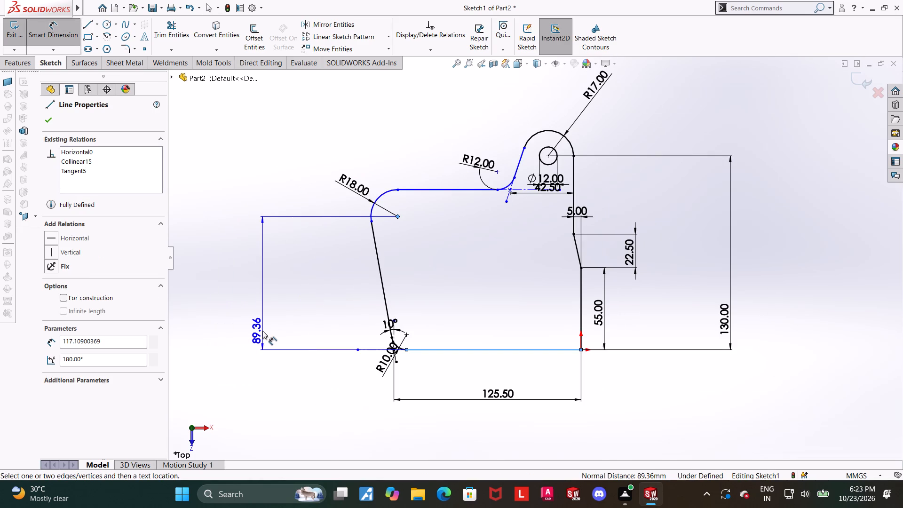
left_click(263, 331)
type("85")
key("Return")
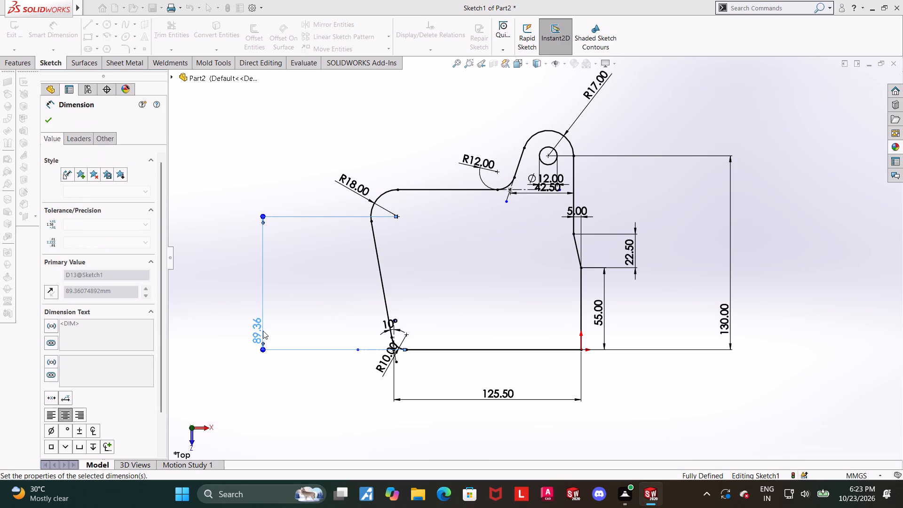
left_click(441, 138)
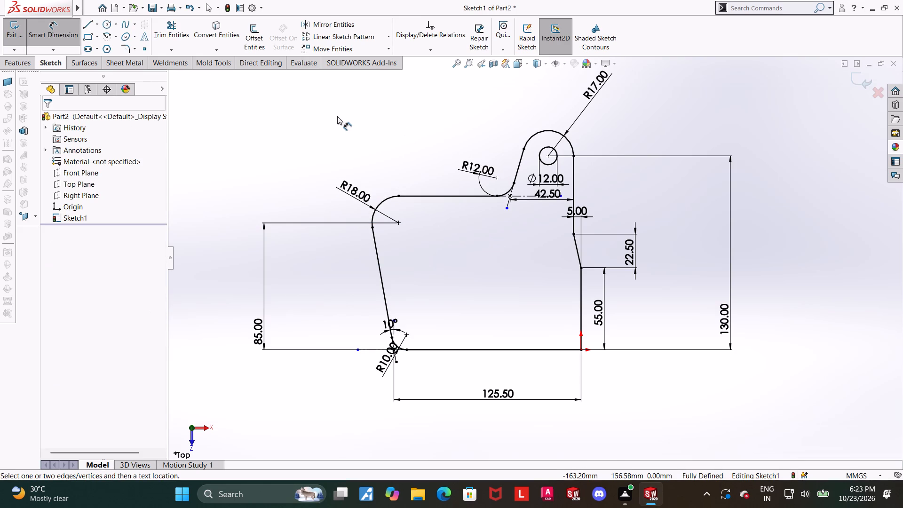
scroll(389, 208, "up", 1)
scroll(389, 208, "down", 1)
key("Escape")
key("Escape")
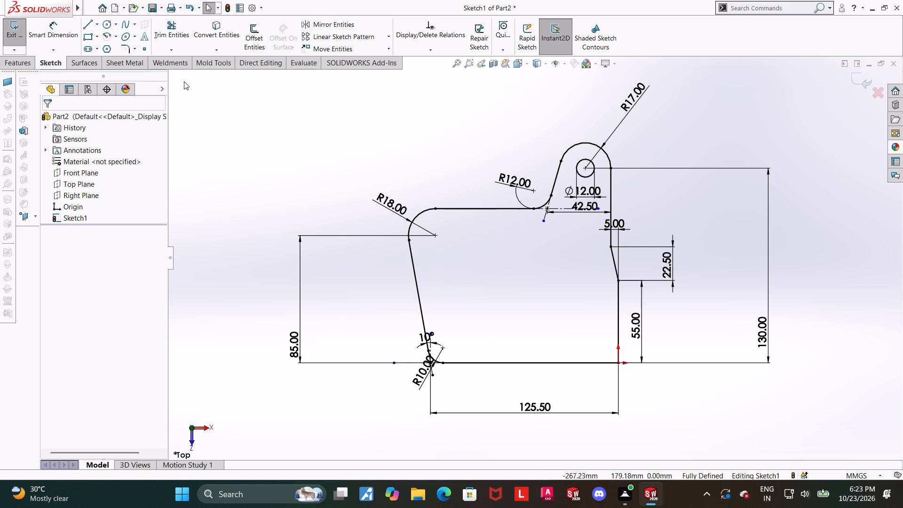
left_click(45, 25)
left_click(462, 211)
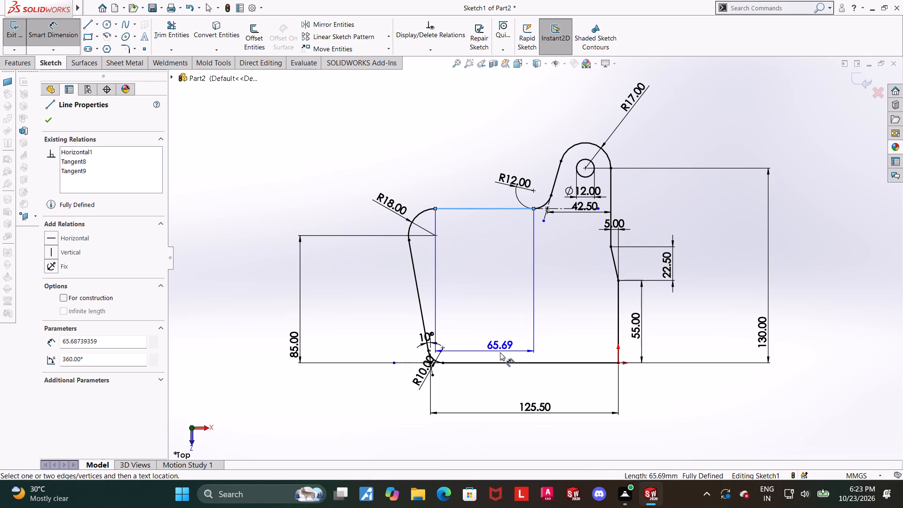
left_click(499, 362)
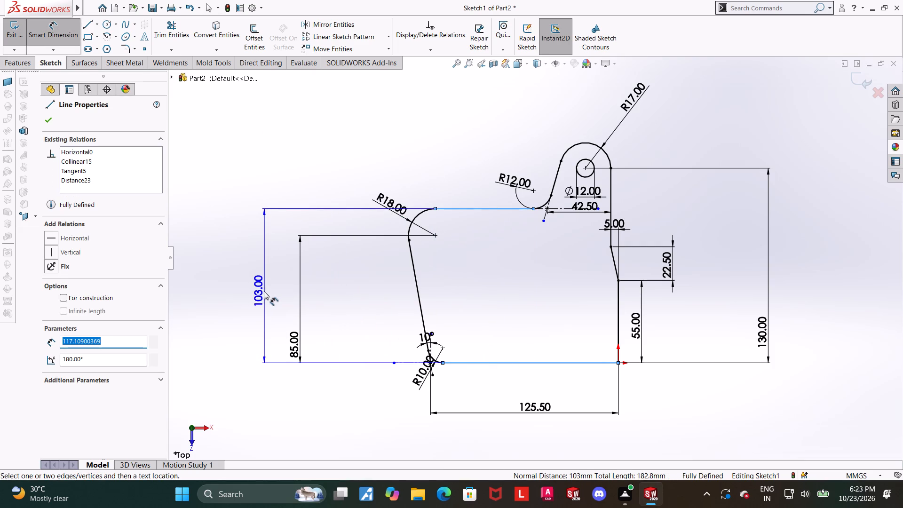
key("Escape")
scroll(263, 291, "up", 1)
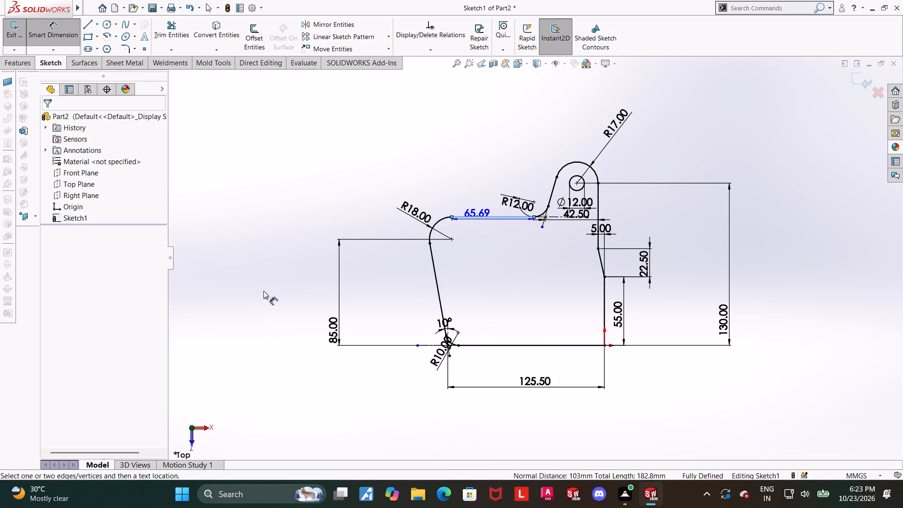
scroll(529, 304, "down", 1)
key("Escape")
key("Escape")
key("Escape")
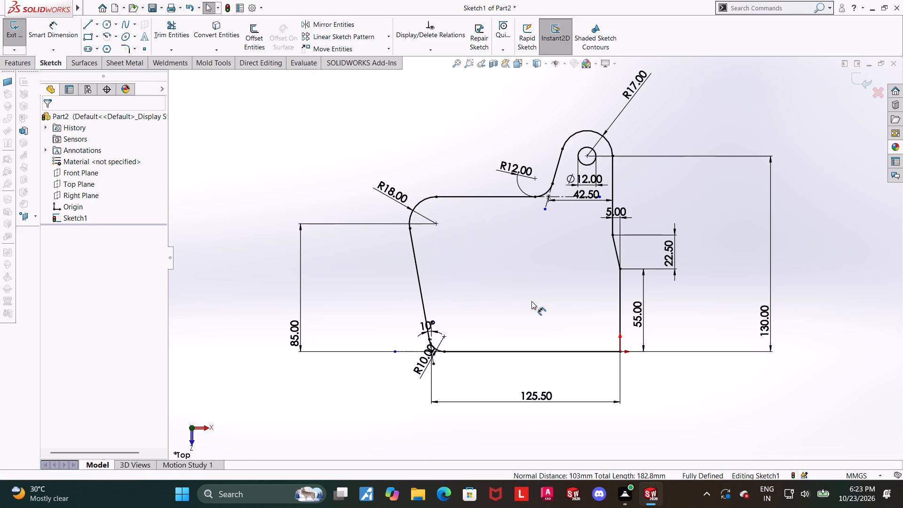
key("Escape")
Move the 10 degree angle dimension slightly upward, away from the R10 fillet.
scroll(508, 303, "down", 1)
scroll(435, 326, "down", 3)
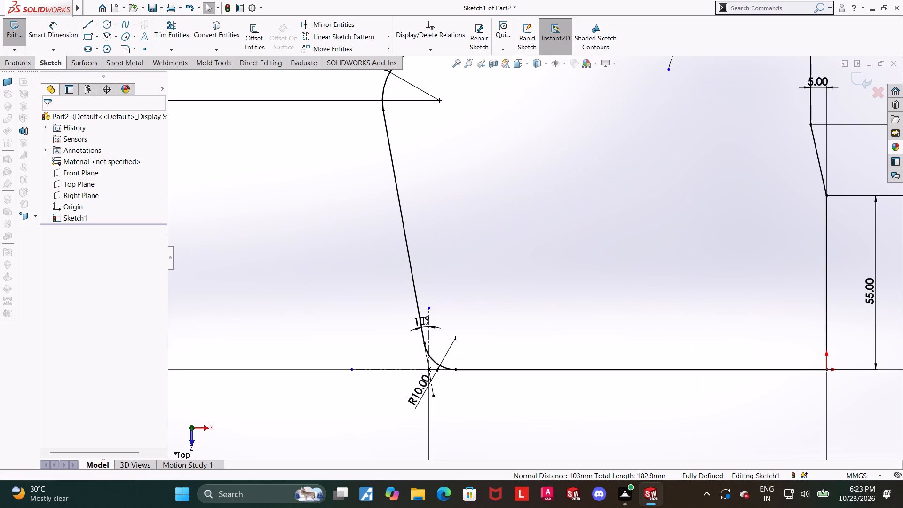
left_click_drag(423, 321, 420, 289)
key("Escape")
scroll(526, 300, "up", 4)
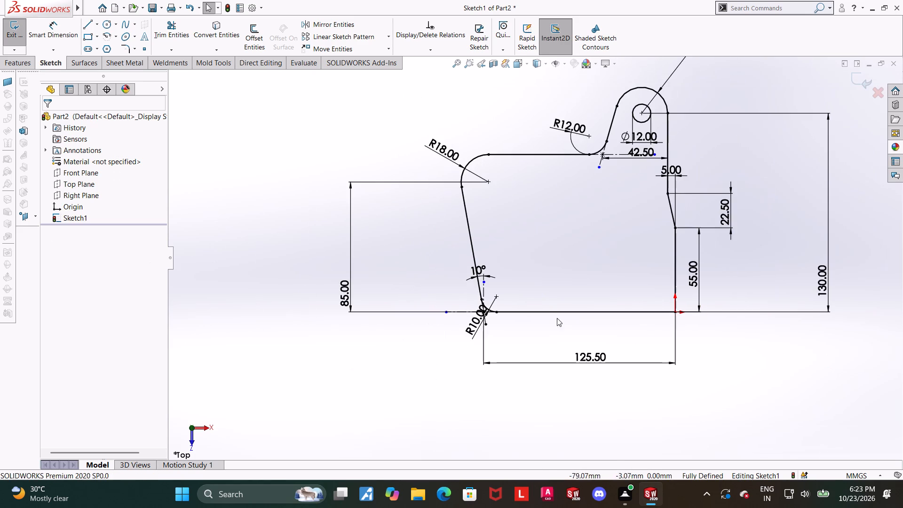
Sketch a circle centered on the R18 fillet's center point, inside the rounded corner.
scroll(678, 332, "down", 2)
scroll(678, 330, "up", 2)
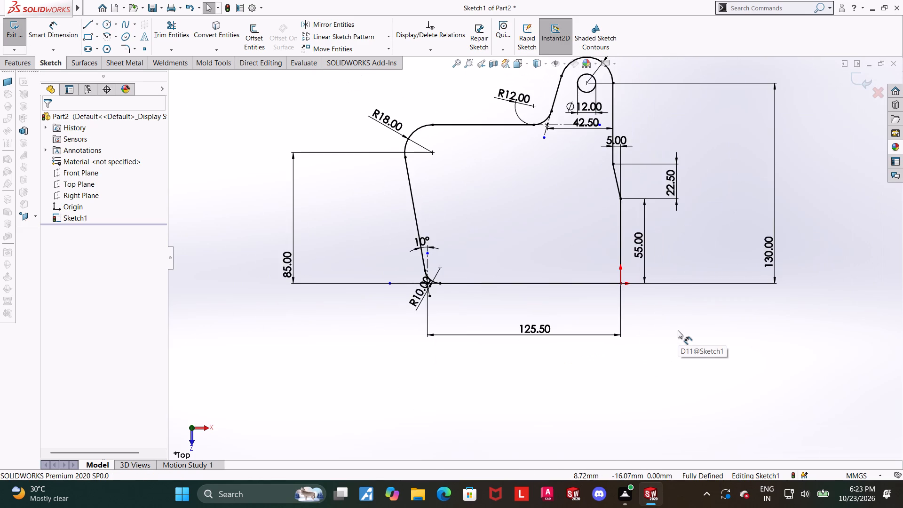
scroll(678, 329, "up", 1)
scroll(648, 167, "down", 2)
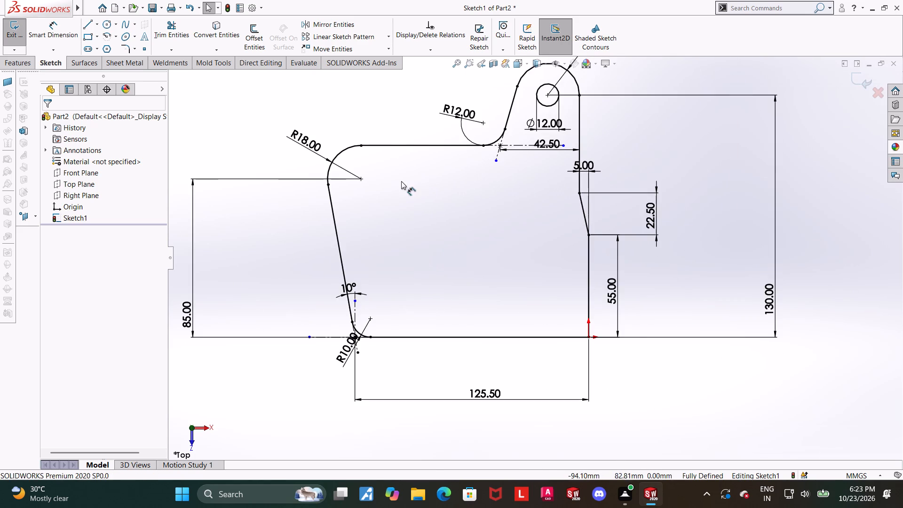
scroll(390, 170, "down", 2)
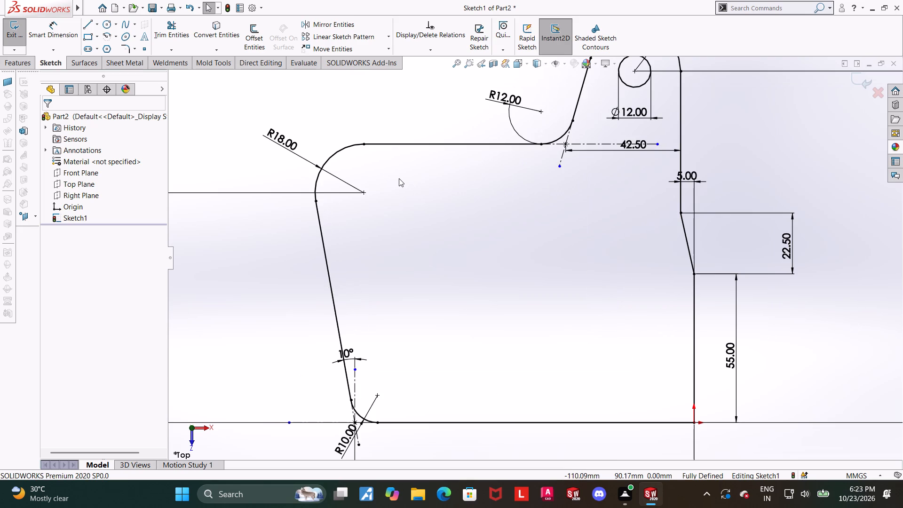
scroll(397, 187, "down", 2)
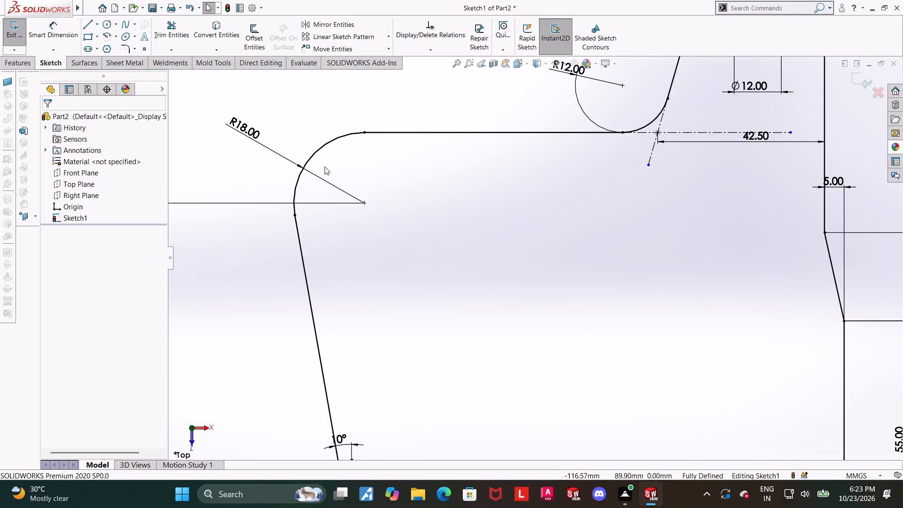
key("Escape")
left_click(105, 26)
scroll(283, 132, "up", 1)
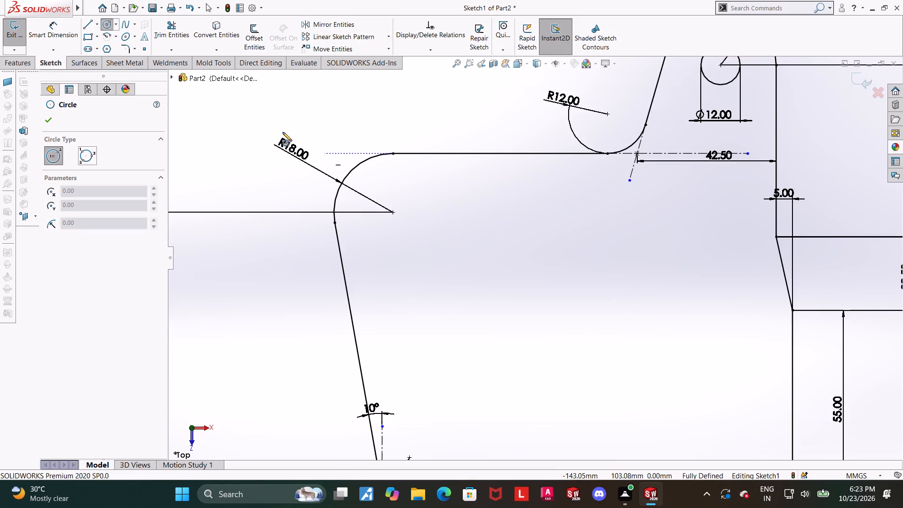
left_click(395, 214)
left_click(409, 203)
key("Escape")
Dimension the diameter of the circle at the R18 fillet's center as 10 mm, placed just above the circle.
left_click(44, 22)
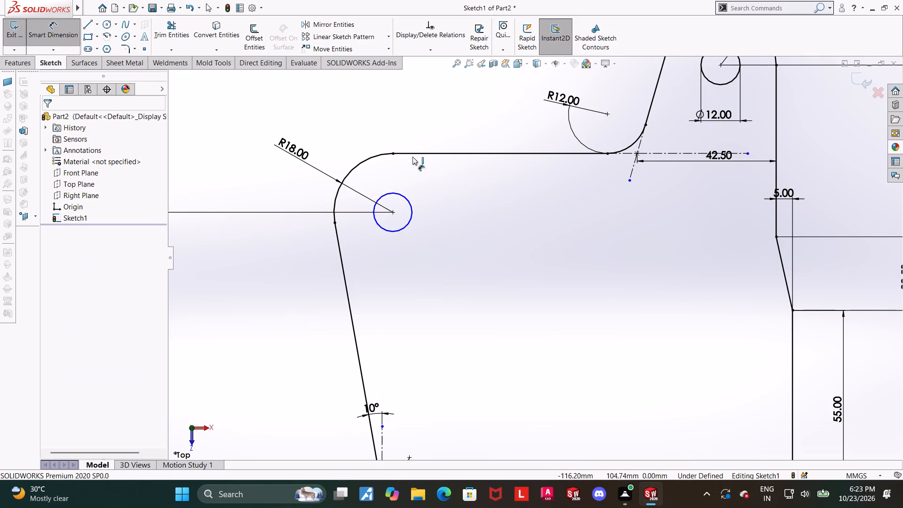
left_click(400, 192)
left_click(398, 177)
type("10")
key("Return")
key("Escape")
left_click(469, 207)
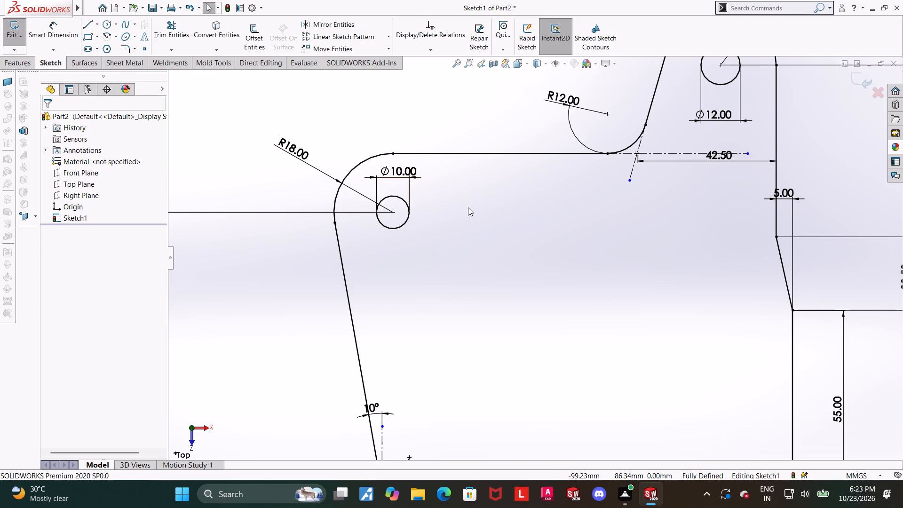
Examine the whole dimensioned profile, its two holes and the open area inside it.
scroll(468, 207, "up", 1)
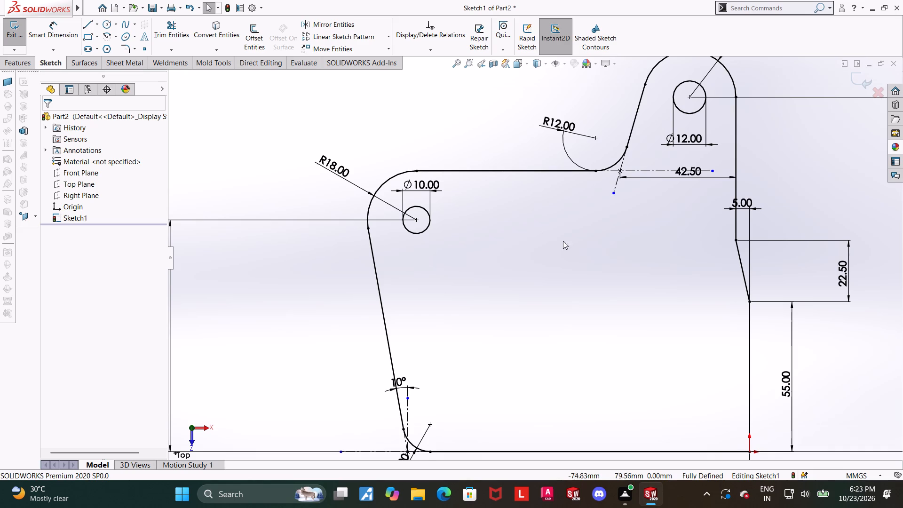
scroll(594, 250, "up", 1)
scroll(721, 304, "up", 1)
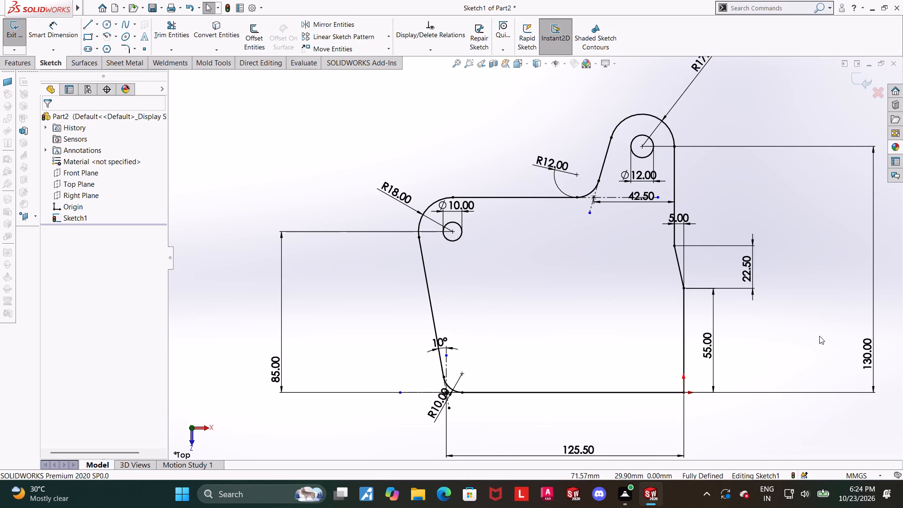
scroll(878, 345, "down", 1)
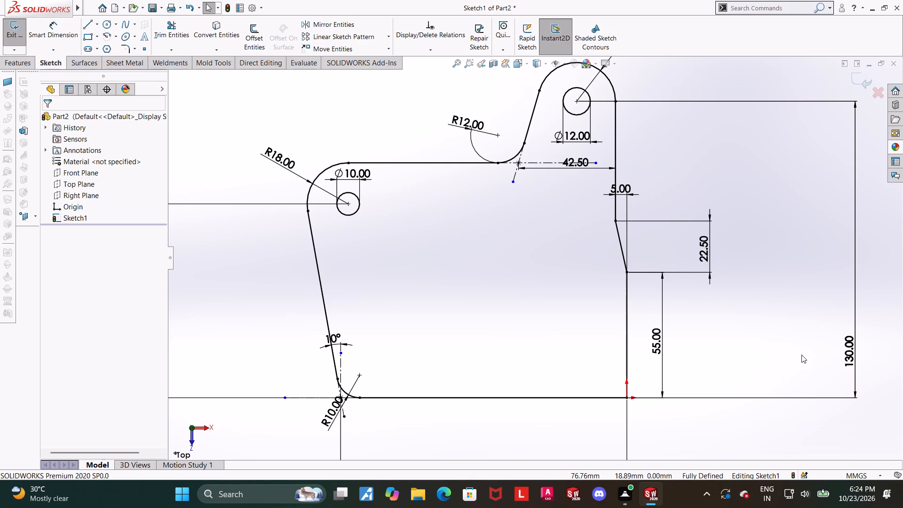
scroll(463, 227, "down", 1)
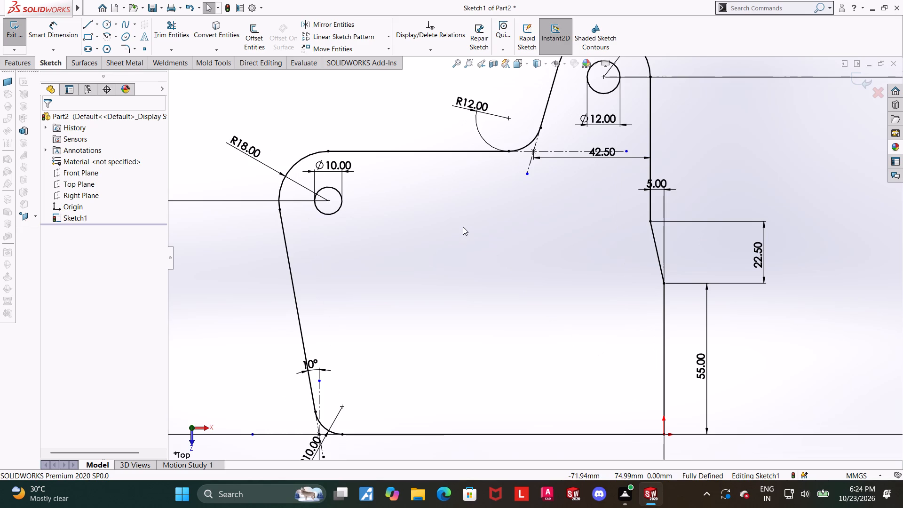
scroll(463, 227, "down", 1)
scroll(463, 227, "up", 3)
scroll(480, 267, "up", 1)
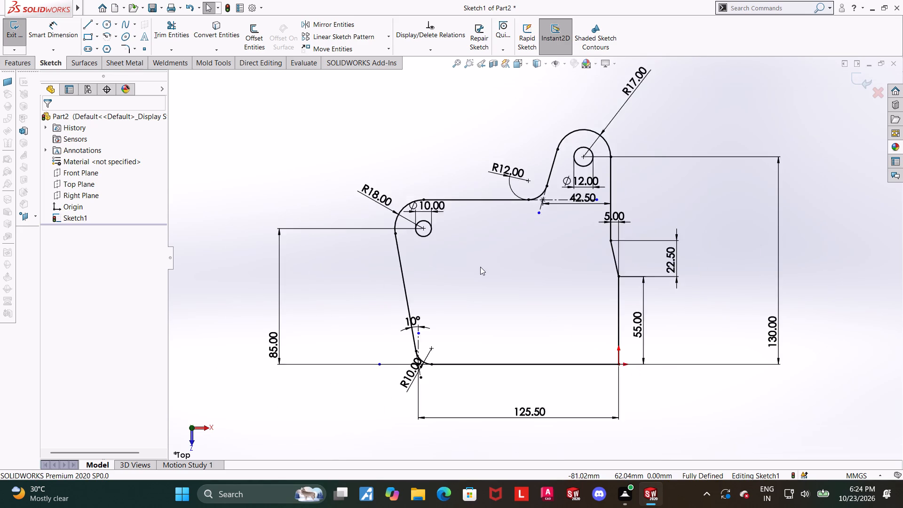
scroll(480, 267, "up", 2)
scroll(524, 284, "down", 1)
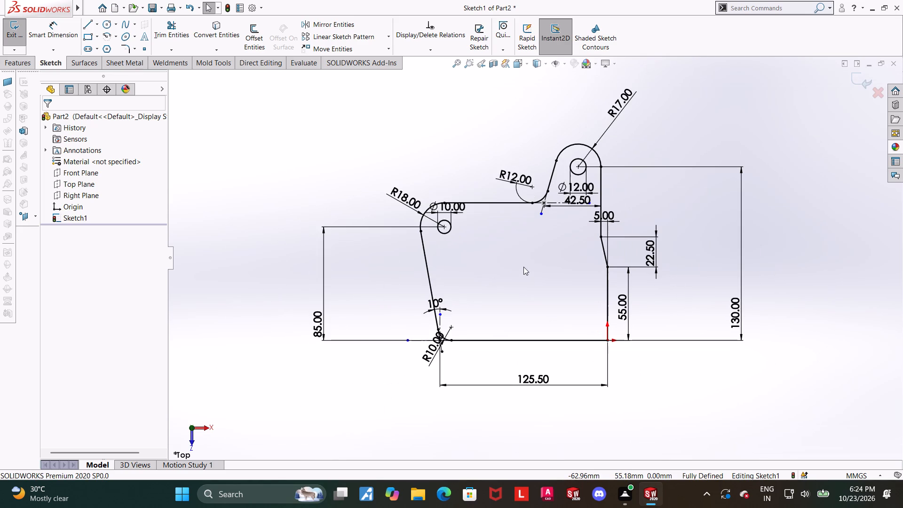
scroll(523, 267, "down", 3)
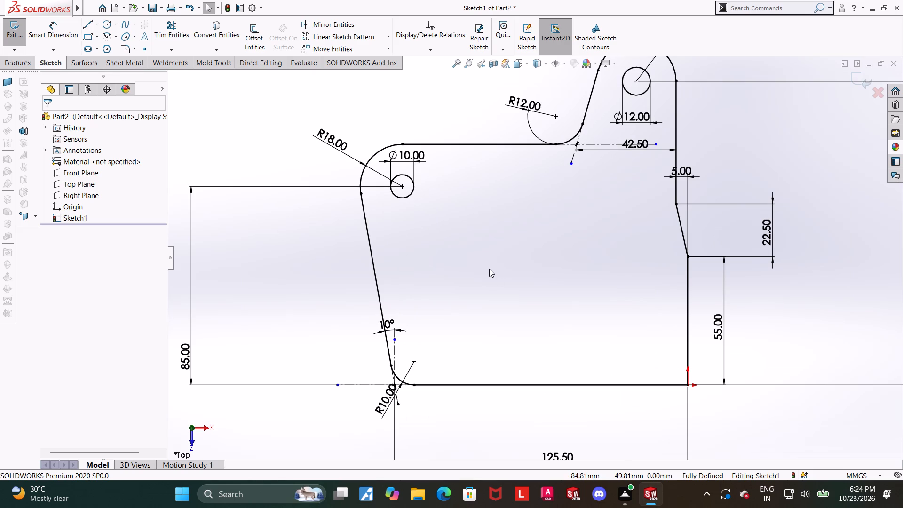
scroll(489, 269, "down", 1)
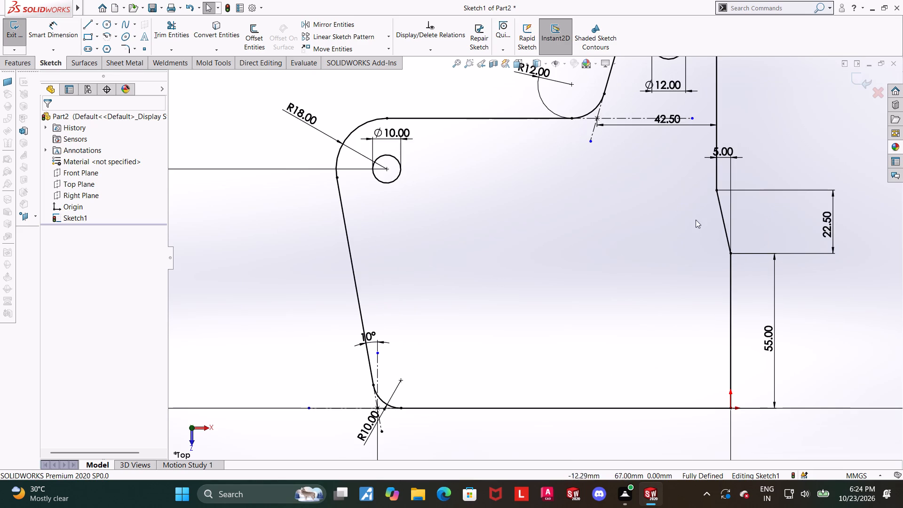
Sketch a circle about 33 mm in diameter inside the profile, between the 10 mm hole and the right-hand edge, nearer the hole.
scroll(696, 220, "up", 3)
left_click(104, 25)
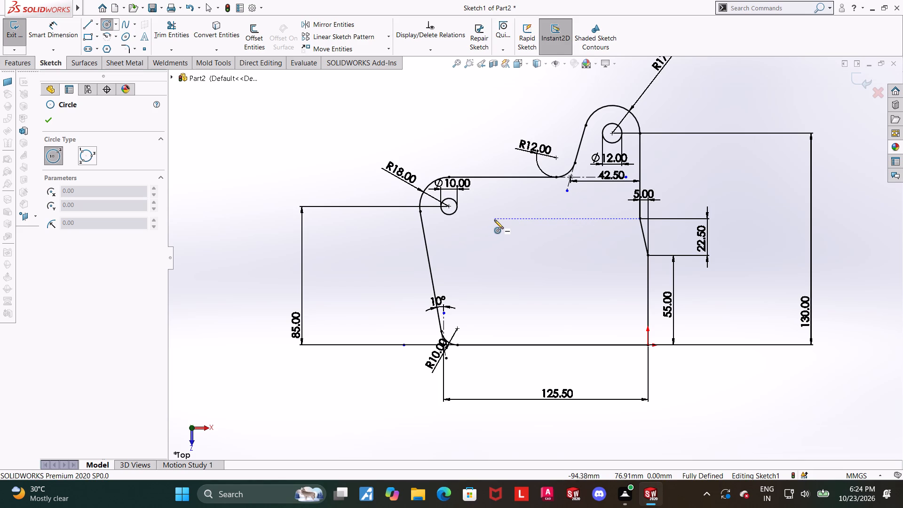
scroll(496, 238, "up", 1)
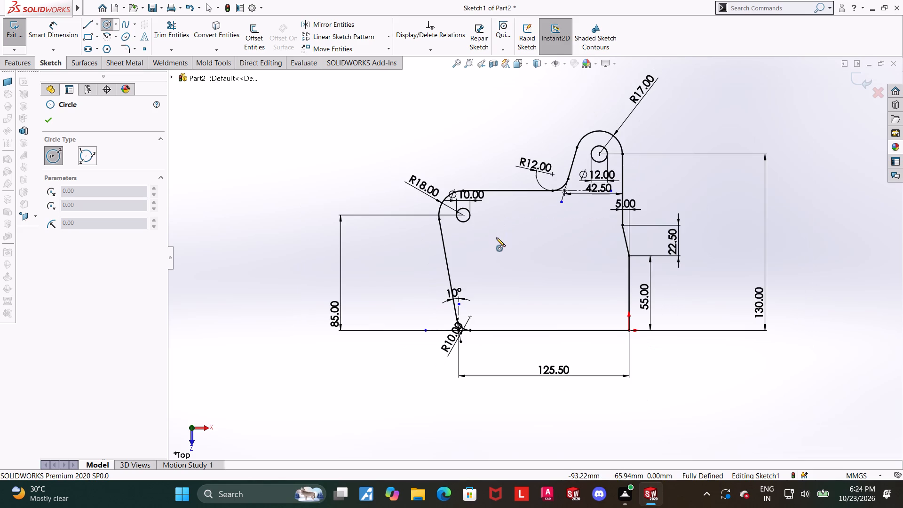
scroll(496, 238, "down", 1)
scroll(527, 210, "down", 1)
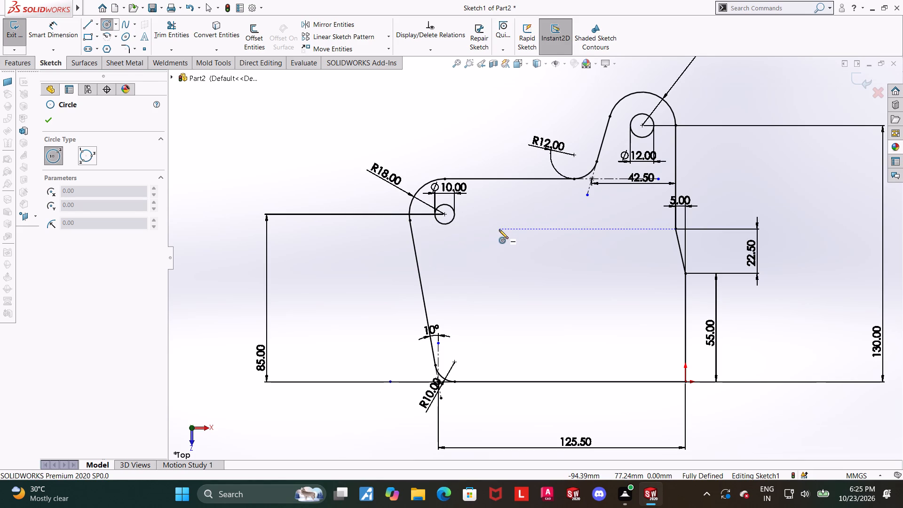
left_click(499, 230)
left_click(519, 203)
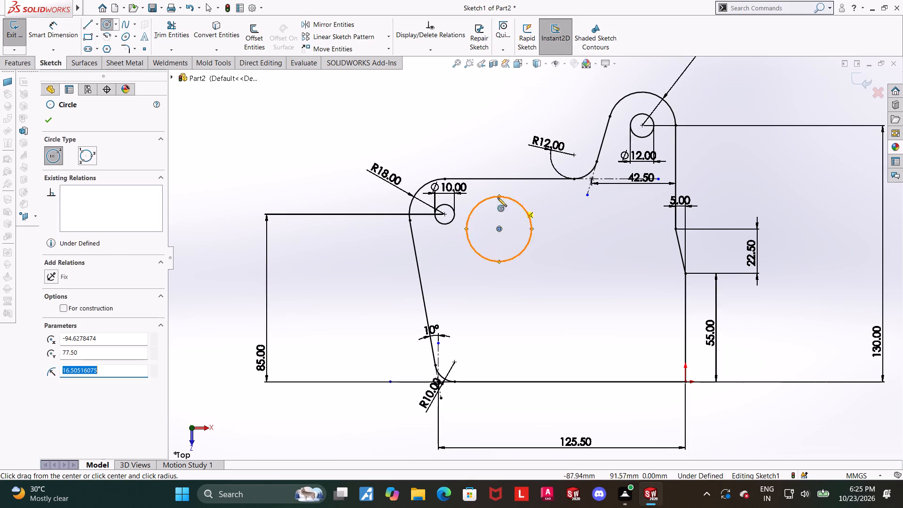
key("Escape")
Dimension the new circle's diameter as 19 mm, placed just to the right of the circle.
left_click(62, 30)
left_click(506, 199)
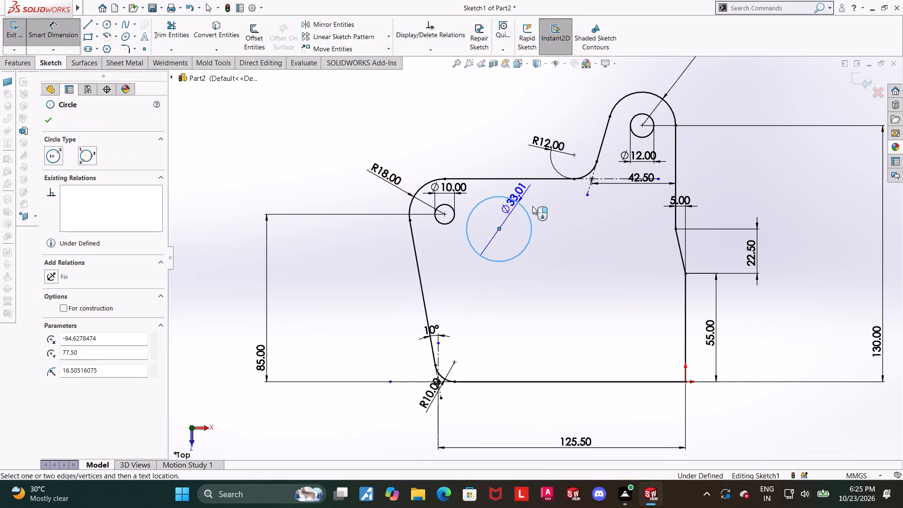
left_click(551, 215)
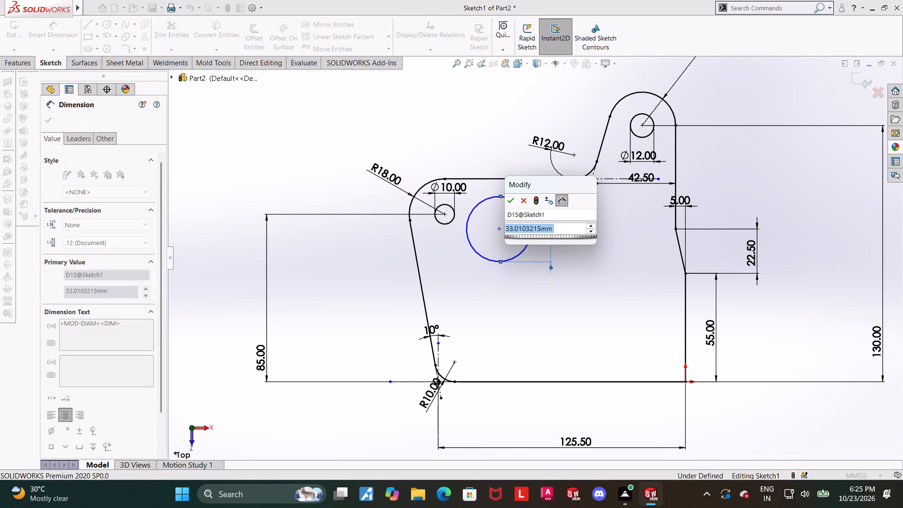
type("19")
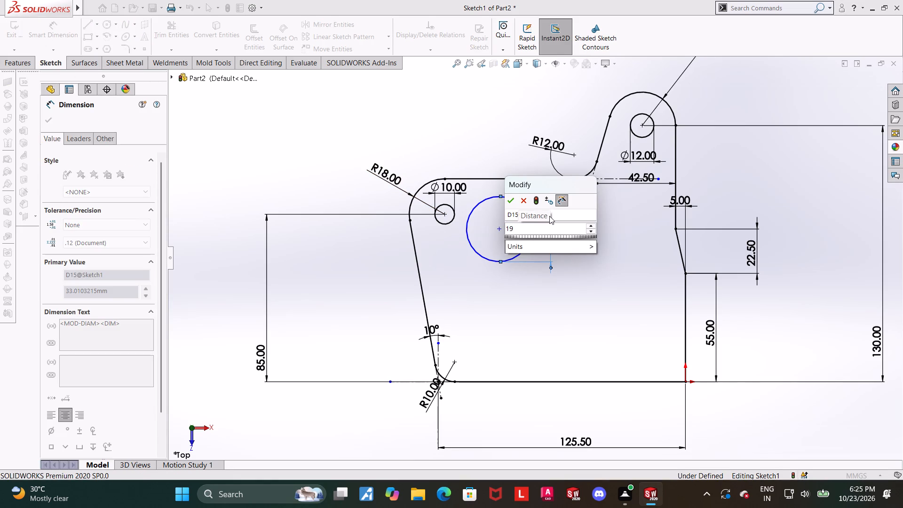
key("Return")
key("Escape")
key("Escape")
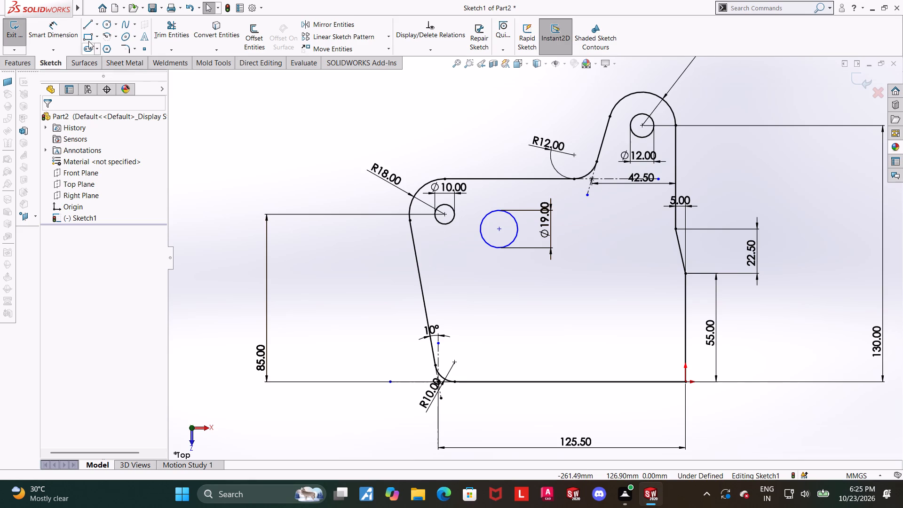
Dimension the horizontal distance between the centers of the 10 mm hole and the 19 mm circle as 32 mm, placed below them.
left_click(68, 30)
left_click(446, 214)
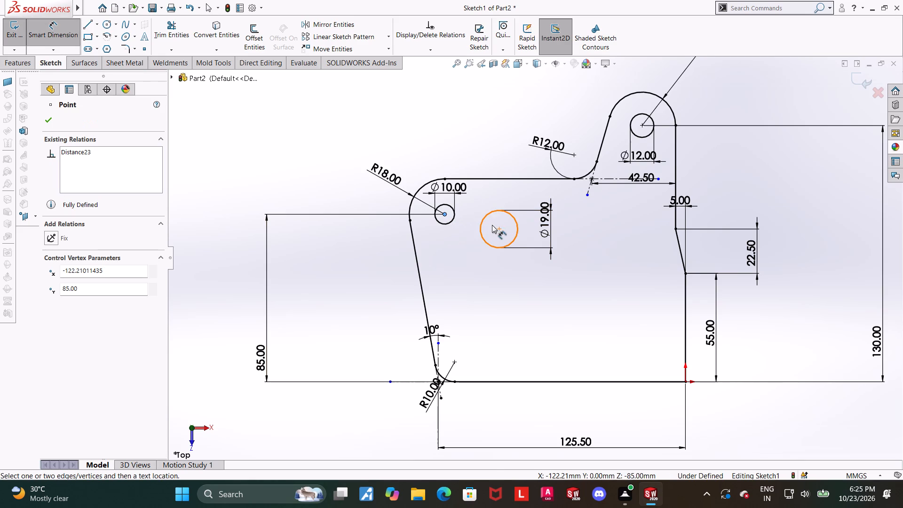
left_click(498, 228)
left_click(475, 278)
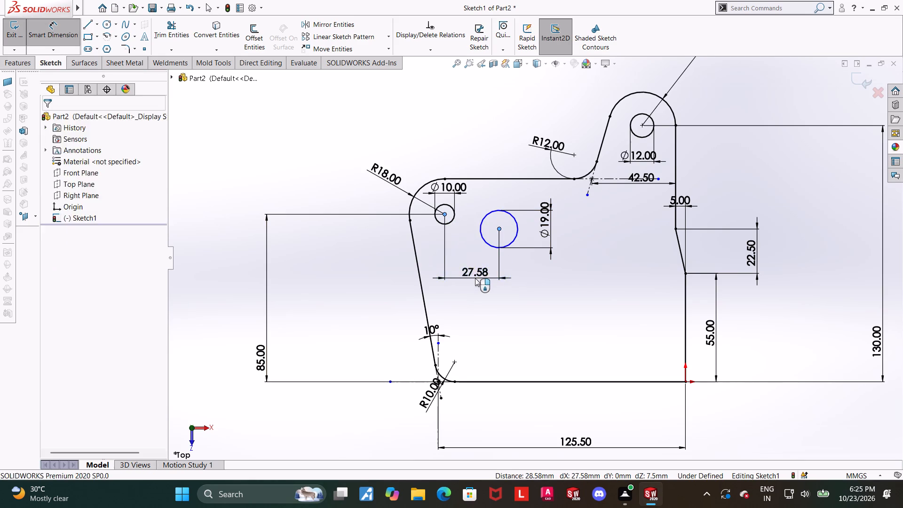
type("32")
key("Return")
key("Escape")
key("Escape")
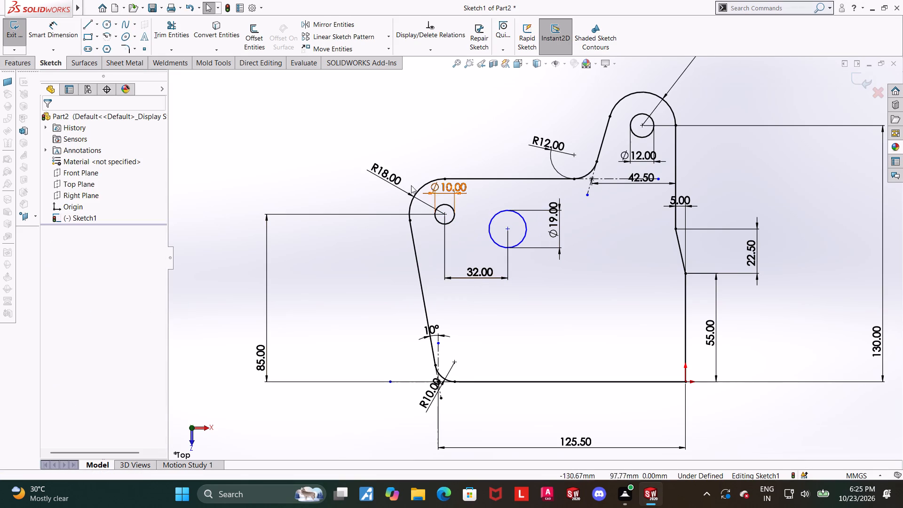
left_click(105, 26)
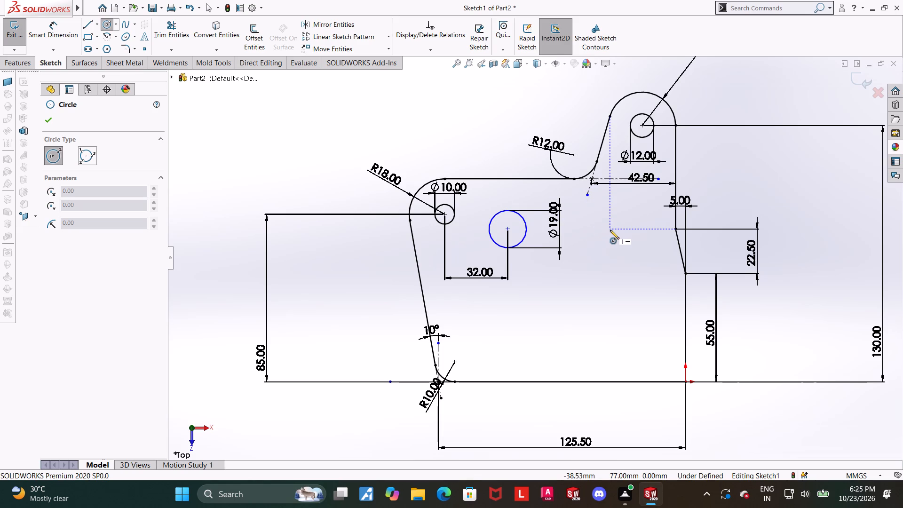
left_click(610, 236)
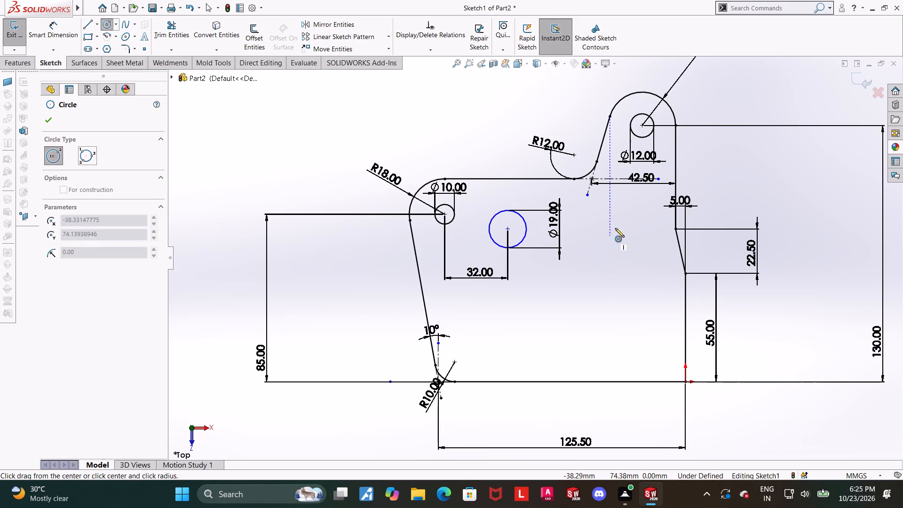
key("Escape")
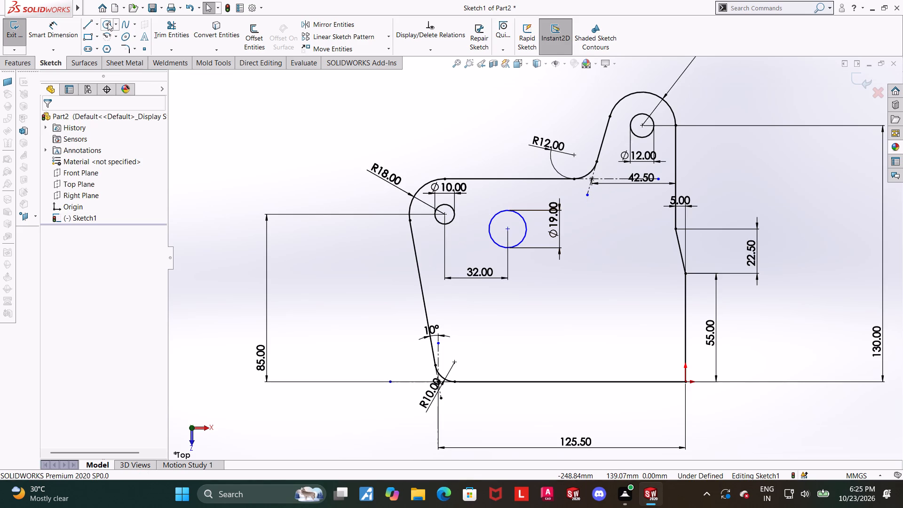
Sketch a second circle about 31 mm in diameter inside the profile, between the 19 mm circle and the right-hand edge.
left_click(108, 23)
left_click(602, 237)
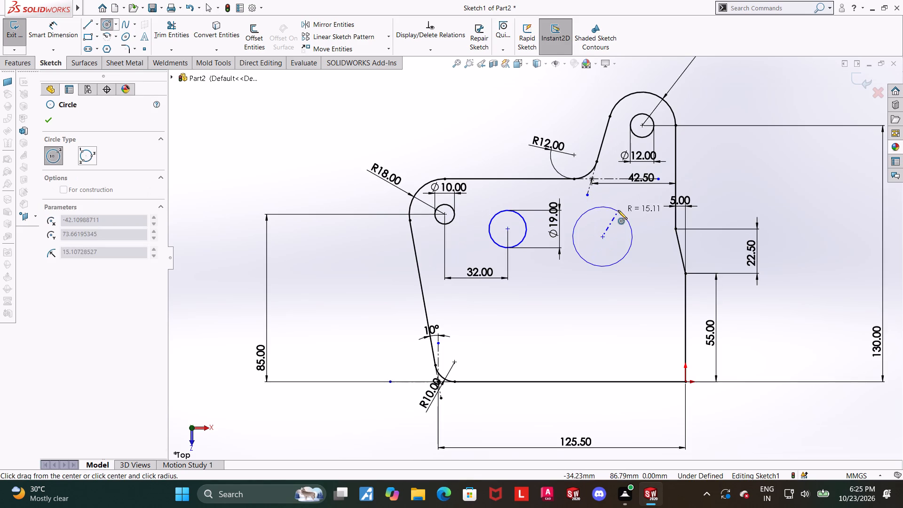
left_click(618, 210)
key("Escape")
key("Escape")
Dimension the second circle's diameter as 19 mm, placed just to the right of the circle.
left_click(45, 31)
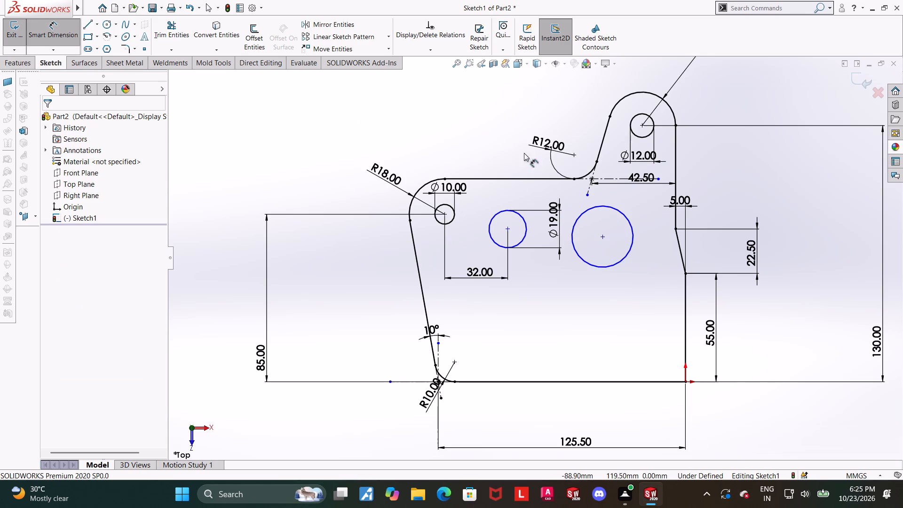
left_click(608, 207)
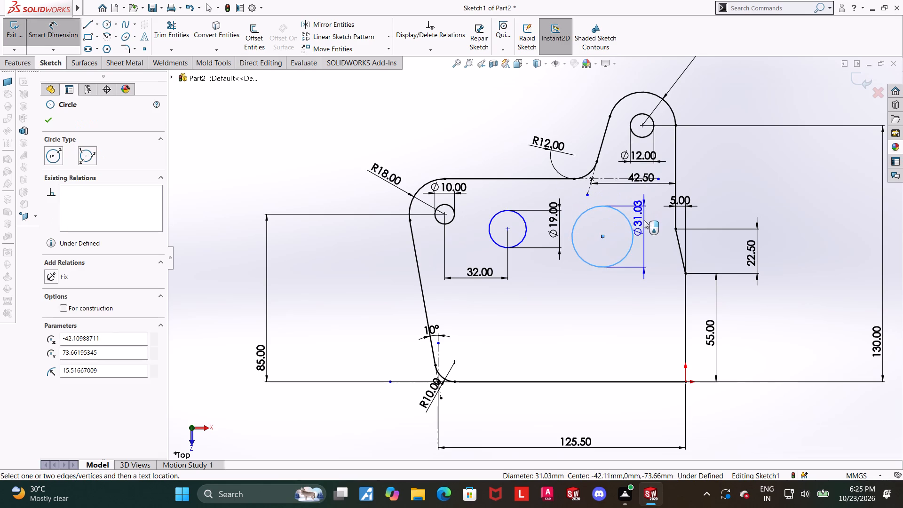
left_click(644, 220)
type("19")
key("Return")
key("Escape")
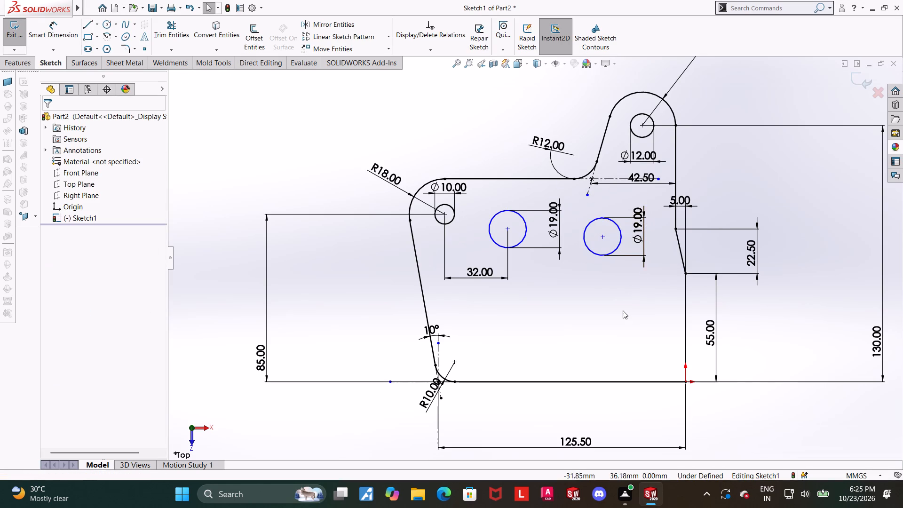
left_click(623, 310)
Add a Horizontal relation between the center points of the two 19 mm circles.
left_click(604, 237)
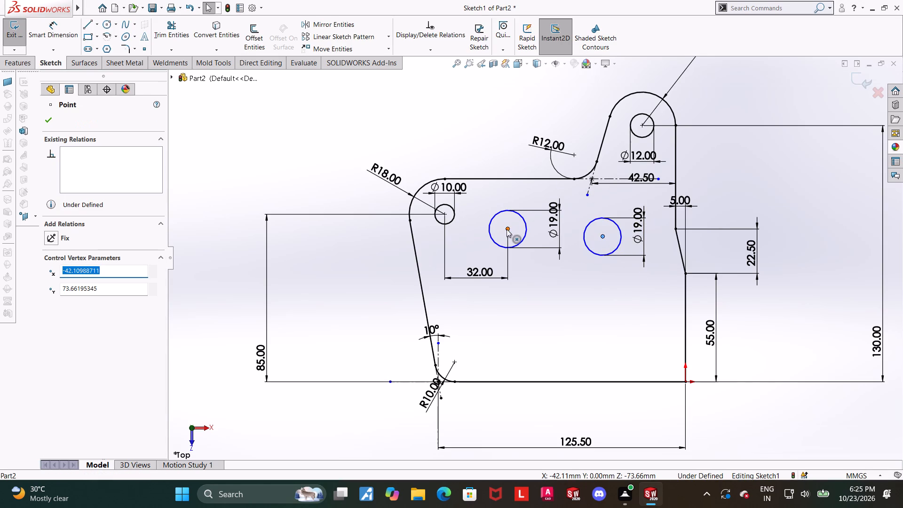
left_click(507, 229, "ctrl")
left_click(55, 284)
left_click(305, 133)
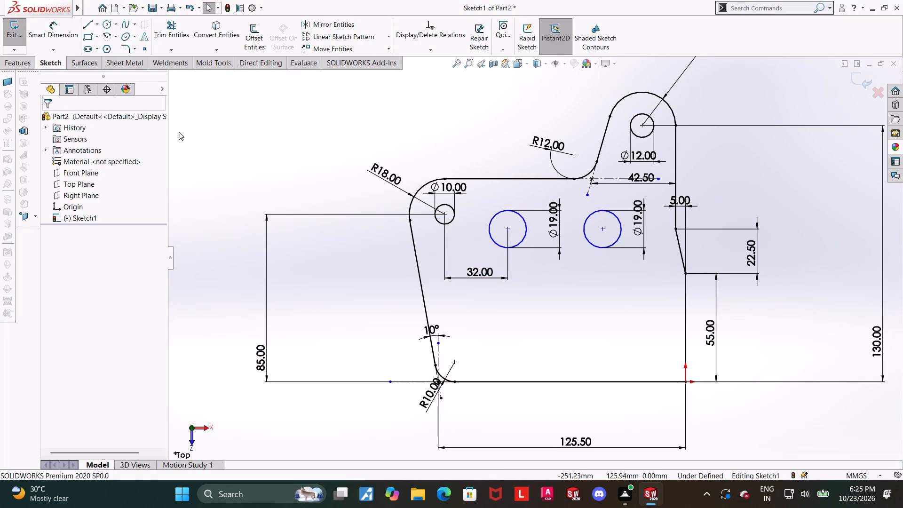
Dimension the distance between the centers of the two 19 mm circles as 62 mm, placed below them.
left_click(61, 28)
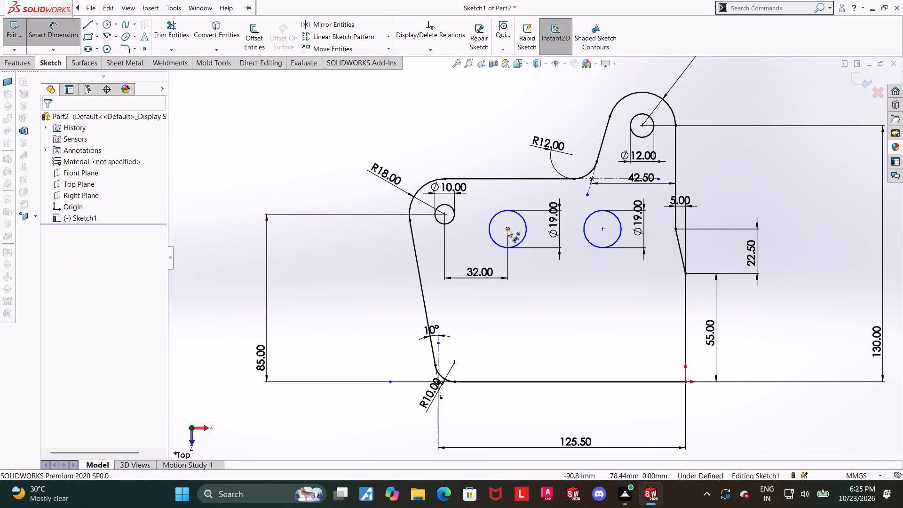
left_click(508, 230)
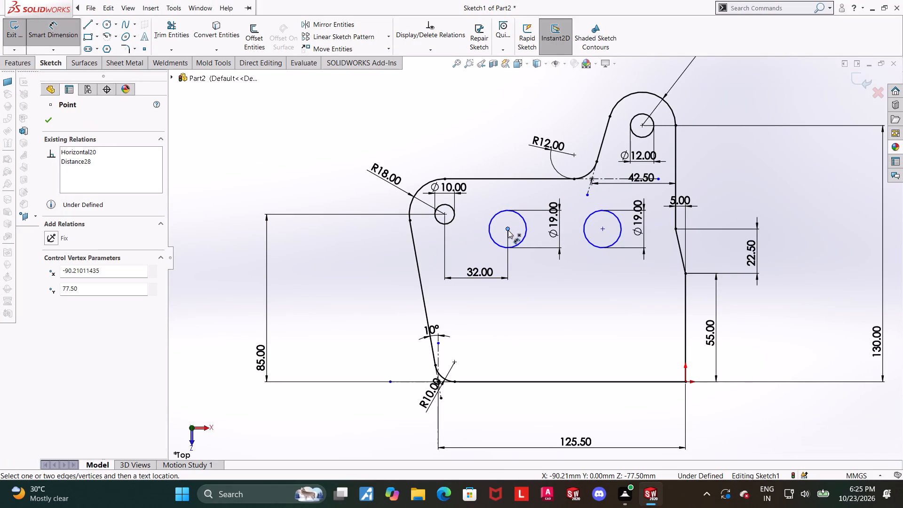
left_click(606, 230)
left_click(602, 230)
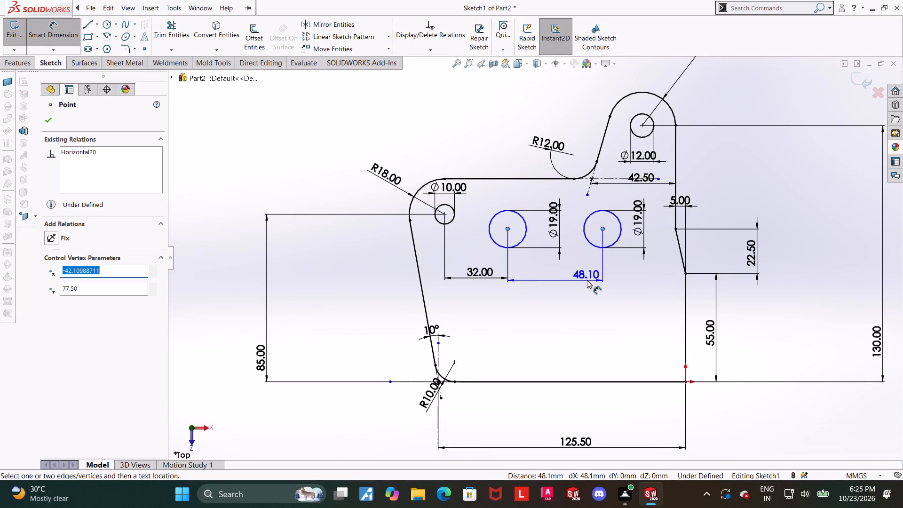
left_click(587, 280)
type("62")
key("Return")
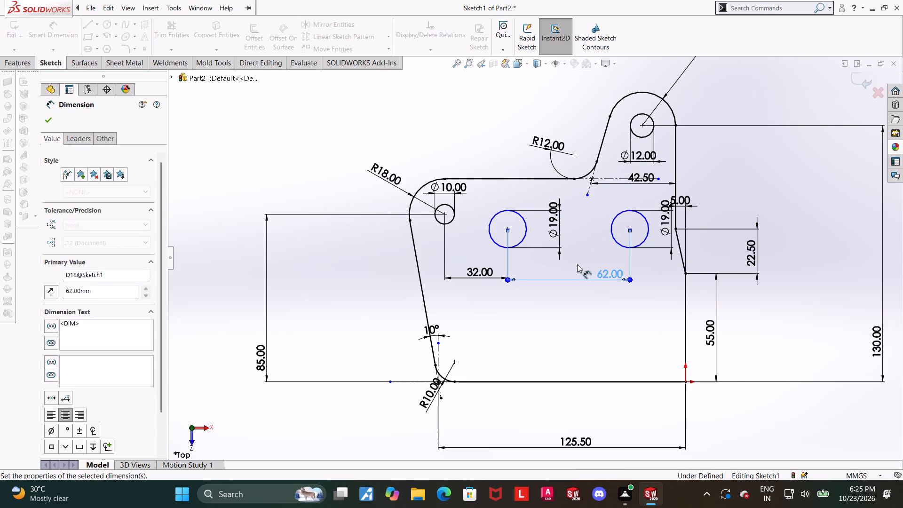
key("Escape")
key("Escape")
left_click(663, 308)
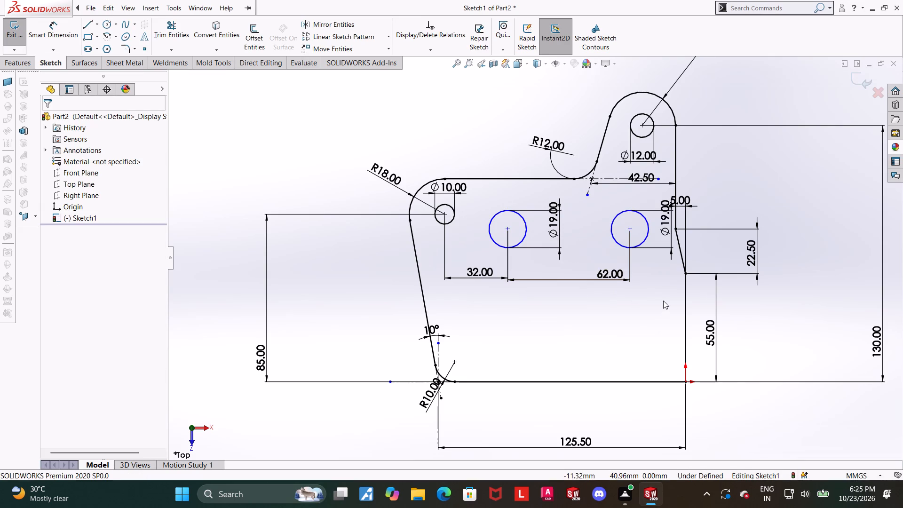
Add a Horizontal relation between the left 19 mm circle's center and the lower endpoint of the R18 fillet.
scroll(652, 290, "up", 1)
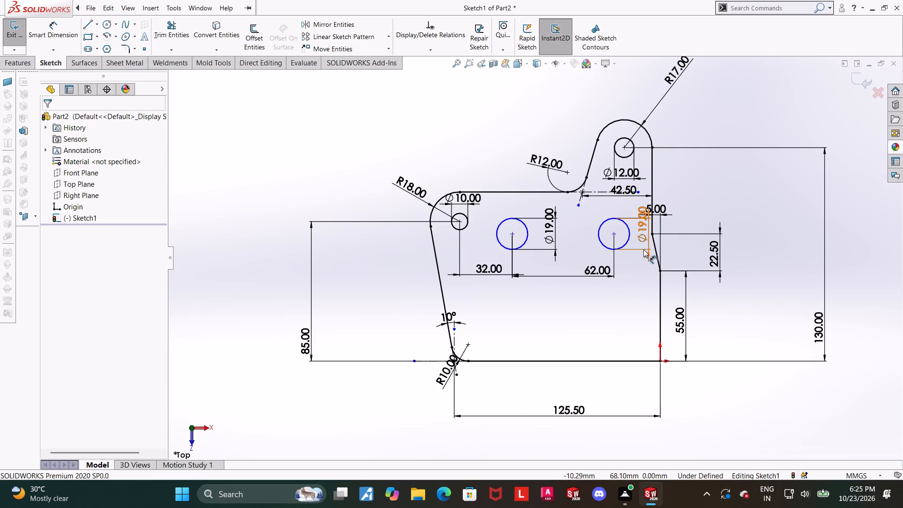
scroll(642, 250, "down", 1)
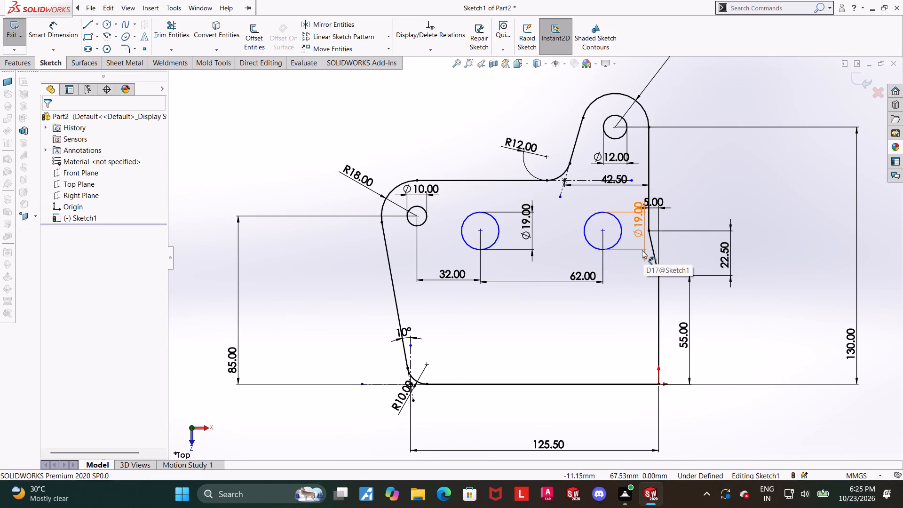
scroll(642, 250, "up", 1)
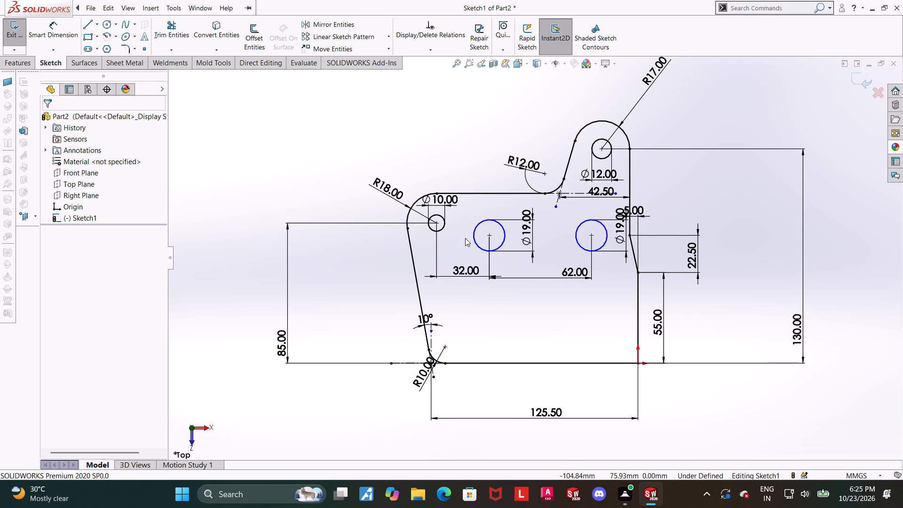
left_click(488, 238)
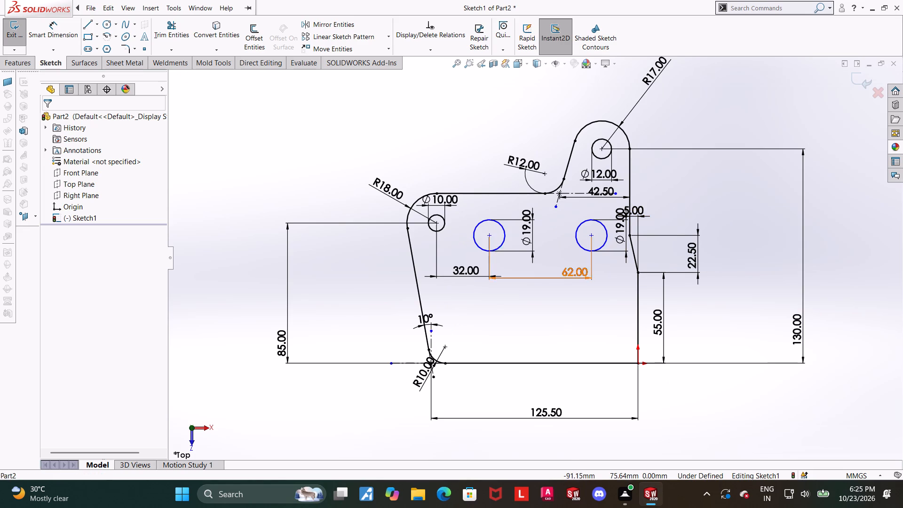
left_click(320, 159)
left_click(487, 235)
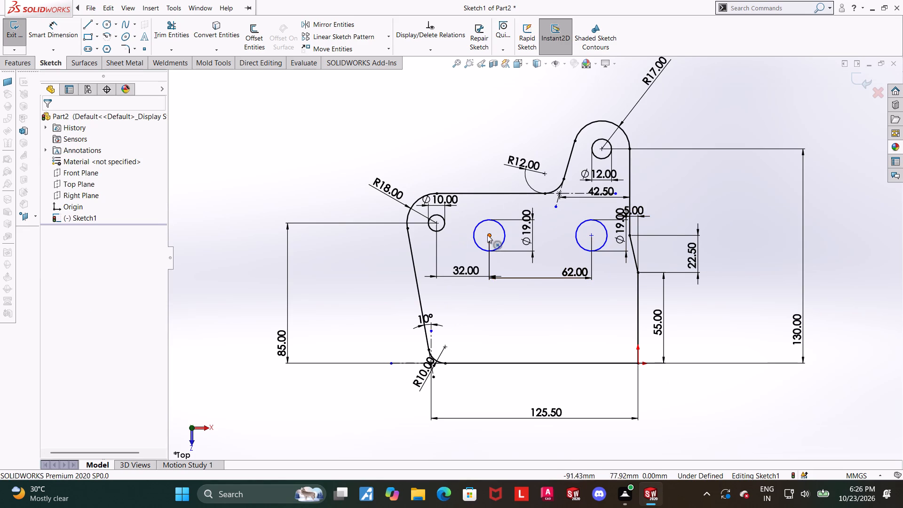
left_click(407, 226, "ctrl")
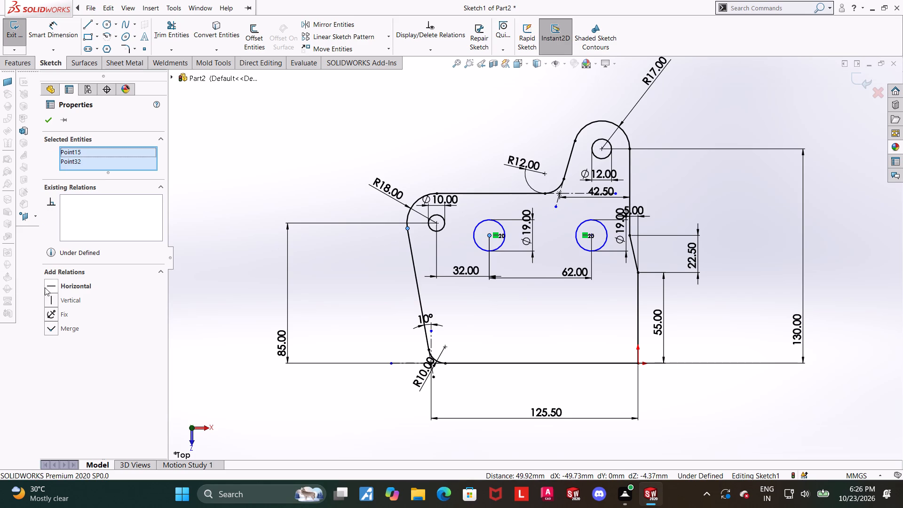
left_click(48, 288)
left_click(413, 131)
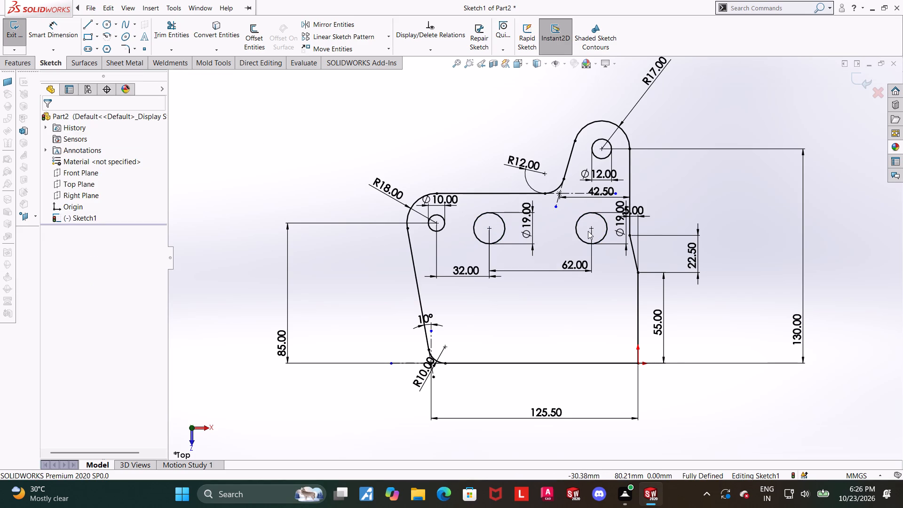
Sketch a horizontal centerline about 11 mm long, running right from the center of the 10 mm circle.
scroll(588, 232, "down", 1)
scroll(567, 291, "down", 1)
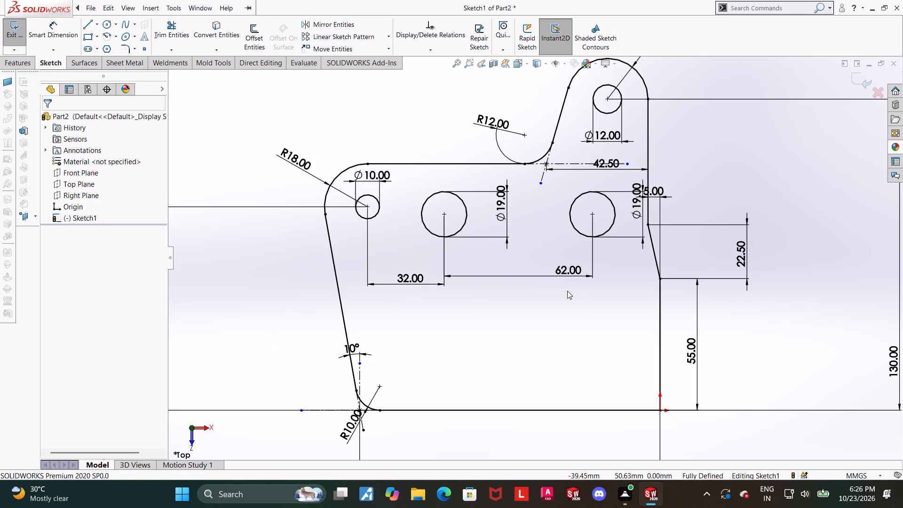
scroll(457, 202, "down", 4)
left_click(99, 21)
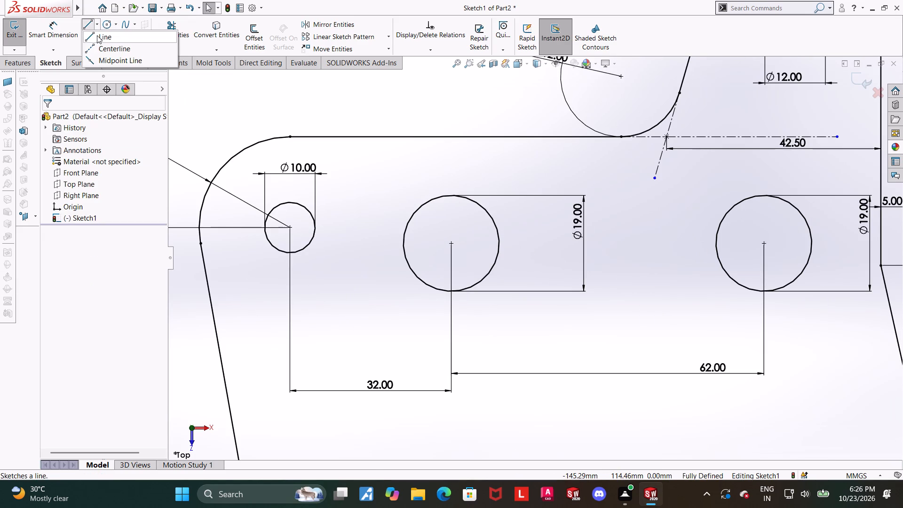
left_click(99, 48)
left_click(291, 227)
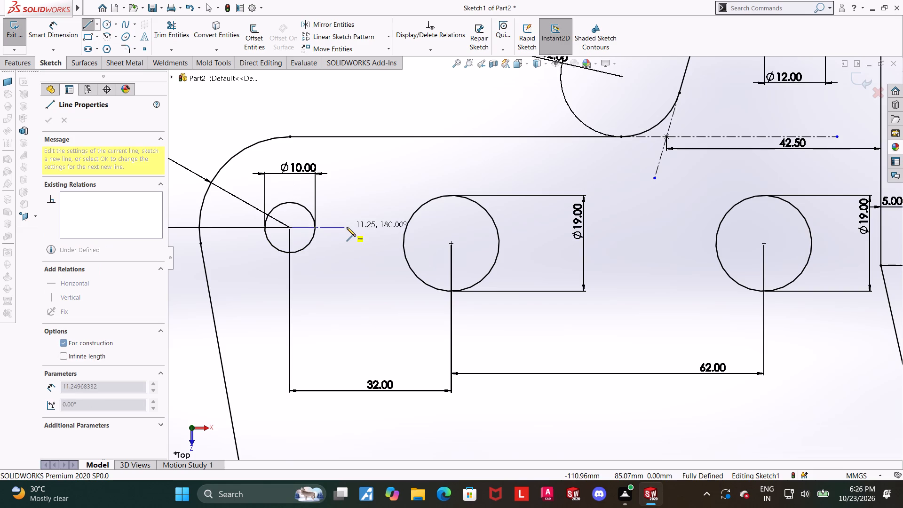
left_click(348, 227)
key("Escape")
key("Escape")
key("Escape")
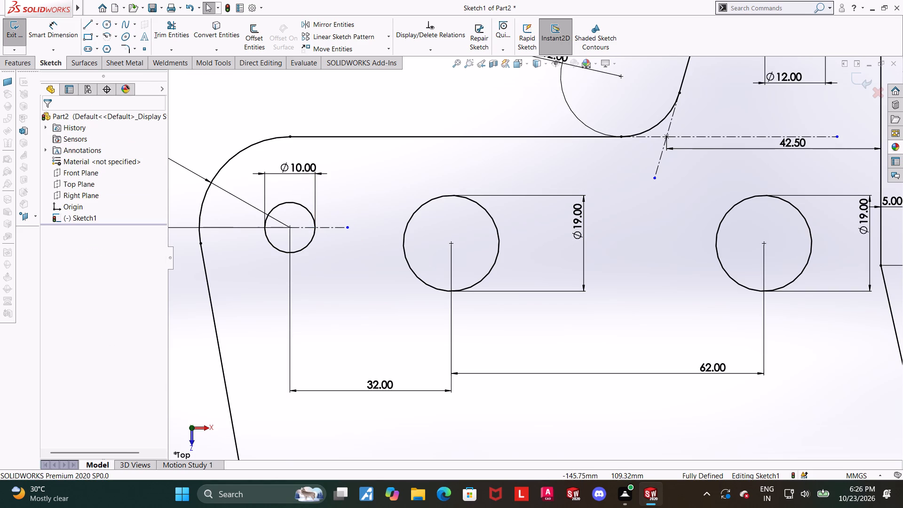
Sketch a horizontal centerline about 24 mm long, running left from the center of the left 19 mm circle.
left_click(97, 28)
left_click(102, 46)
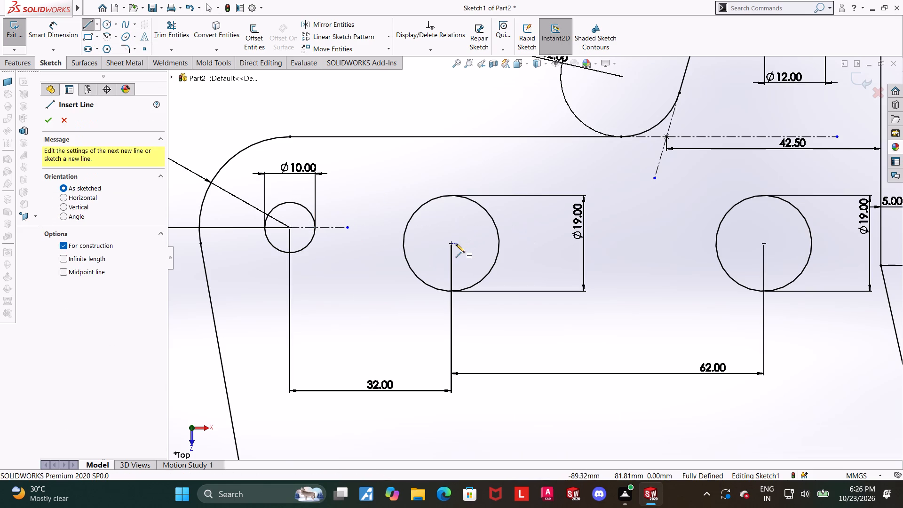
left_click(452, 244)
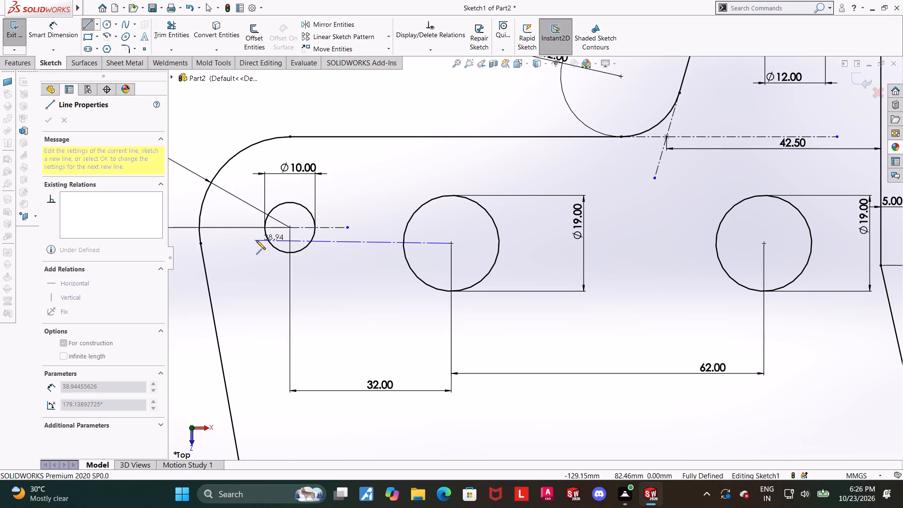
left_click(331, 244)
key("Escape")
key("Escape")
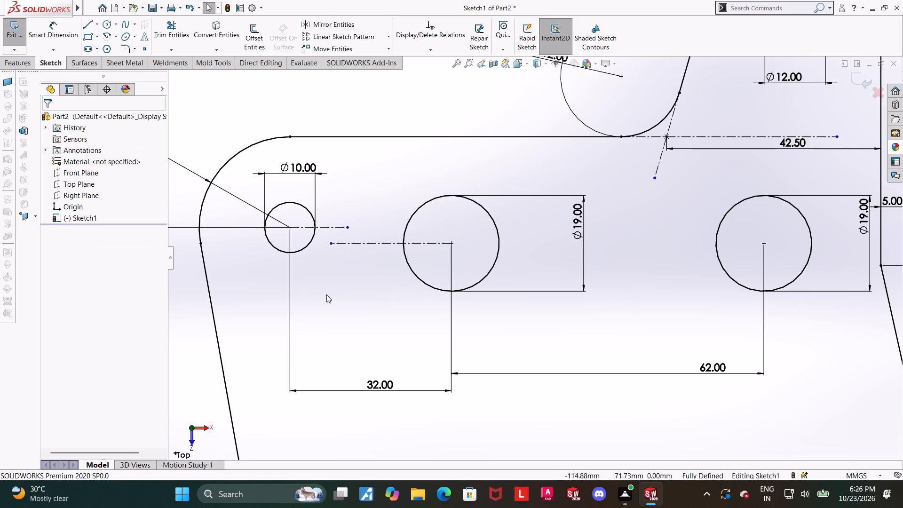
Undo both new centerlines and the Horizontal relation between the left 19 mm circle's center and the R18 fillet's lower endpoint.
scroll(329, 296, "up", 1)
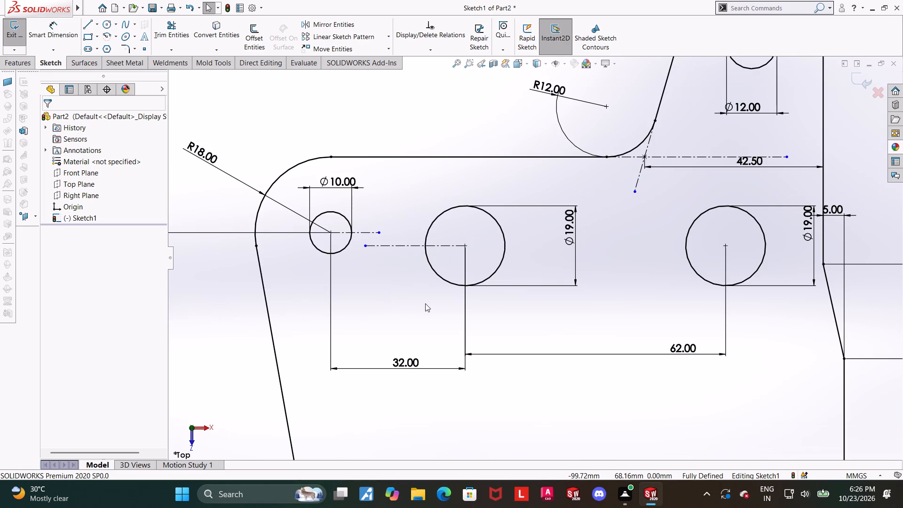
scroll(425, 303, "up", 1)
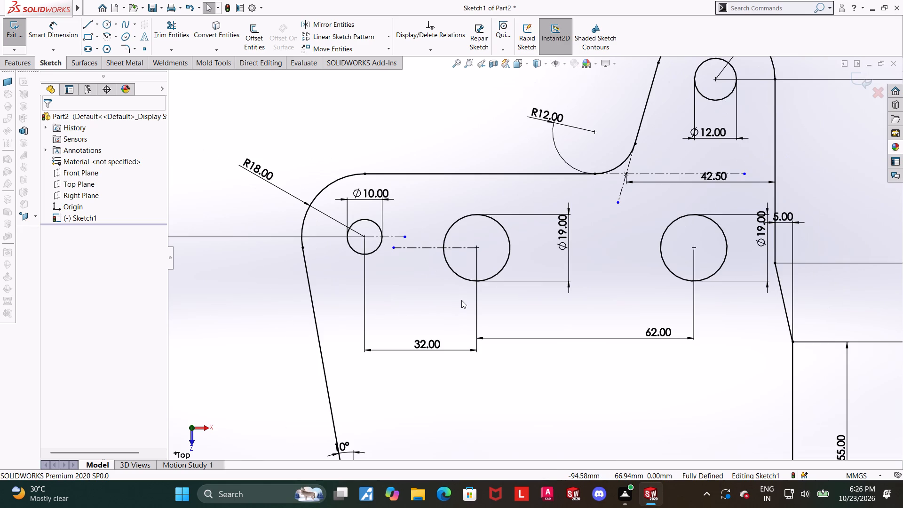
key("ctrl+z")
key("ctrl+z")
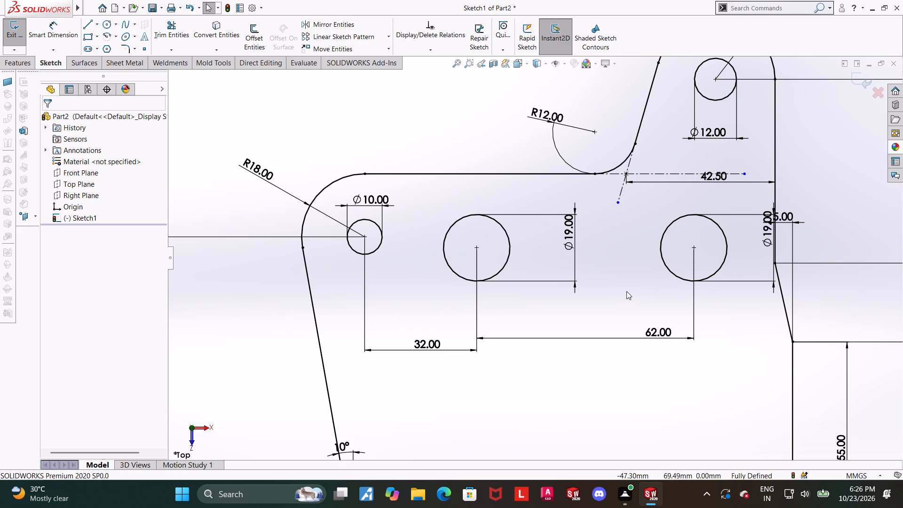
key("ctrl+z")
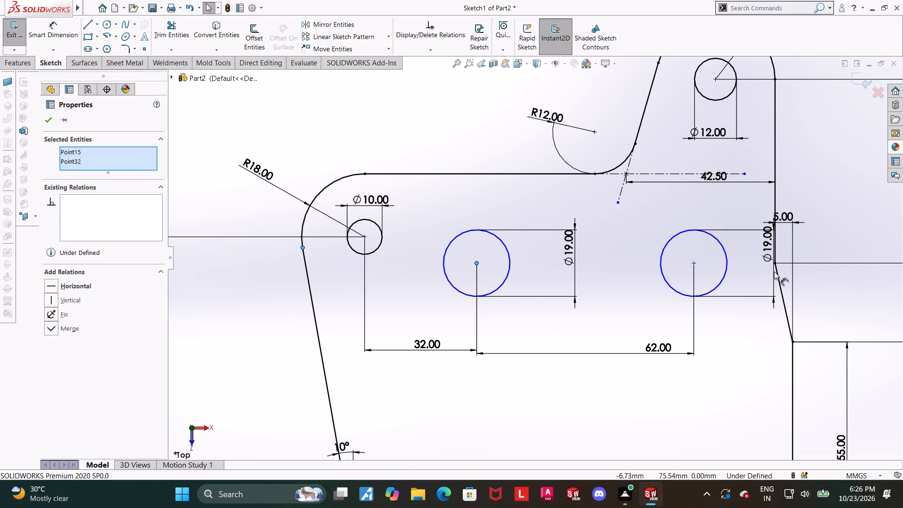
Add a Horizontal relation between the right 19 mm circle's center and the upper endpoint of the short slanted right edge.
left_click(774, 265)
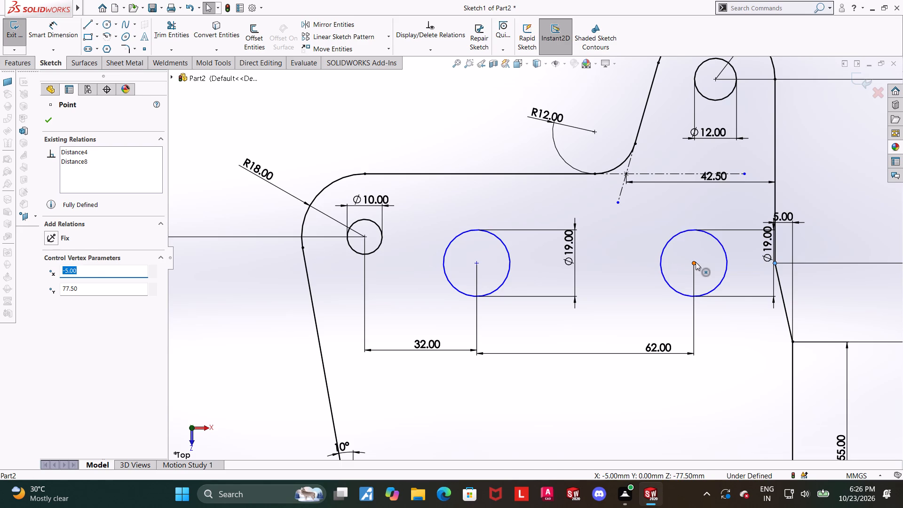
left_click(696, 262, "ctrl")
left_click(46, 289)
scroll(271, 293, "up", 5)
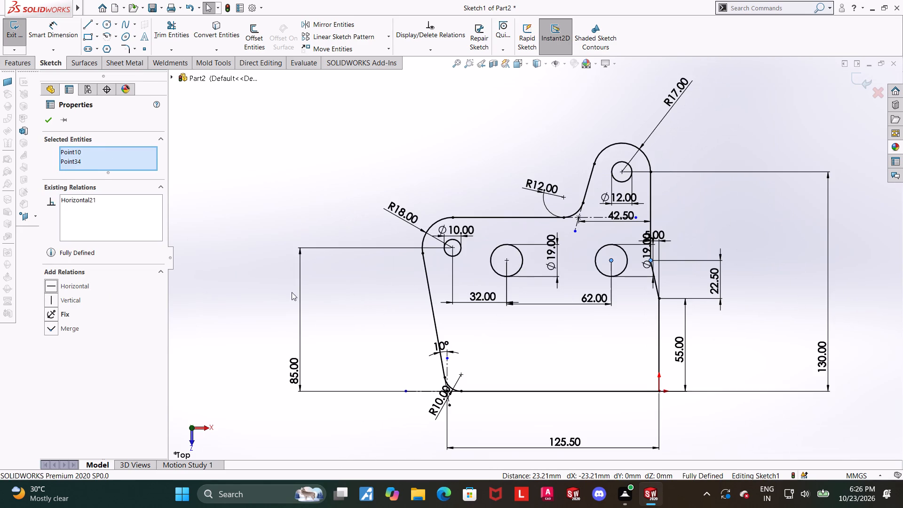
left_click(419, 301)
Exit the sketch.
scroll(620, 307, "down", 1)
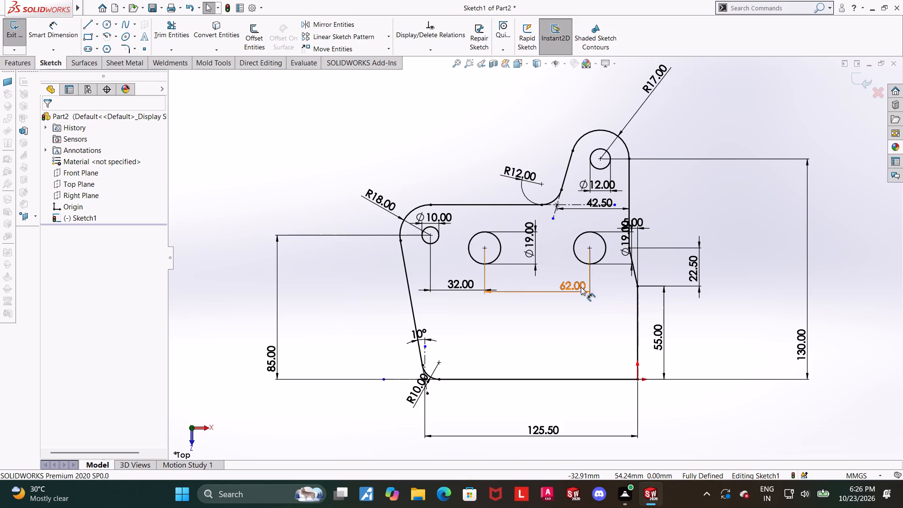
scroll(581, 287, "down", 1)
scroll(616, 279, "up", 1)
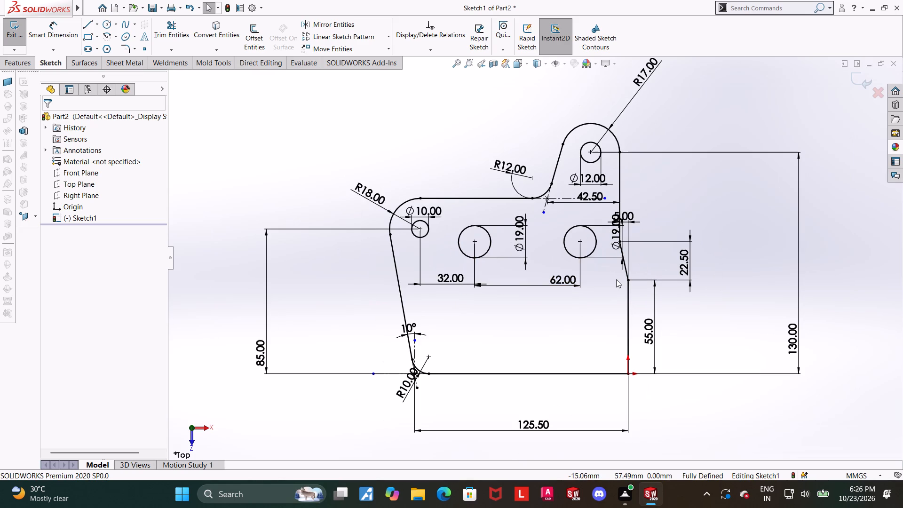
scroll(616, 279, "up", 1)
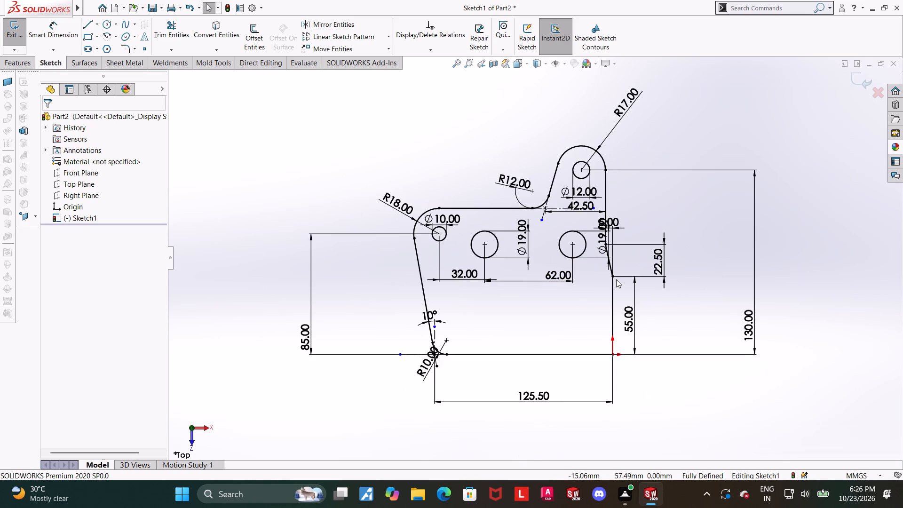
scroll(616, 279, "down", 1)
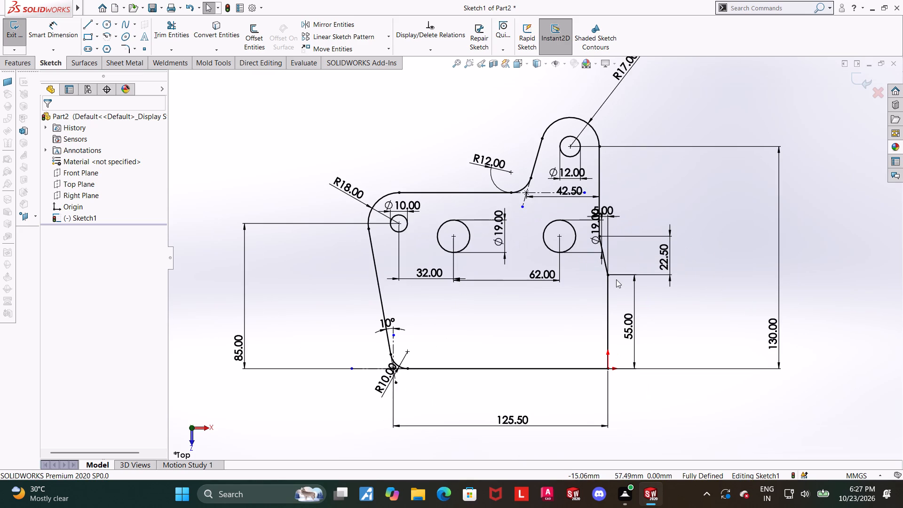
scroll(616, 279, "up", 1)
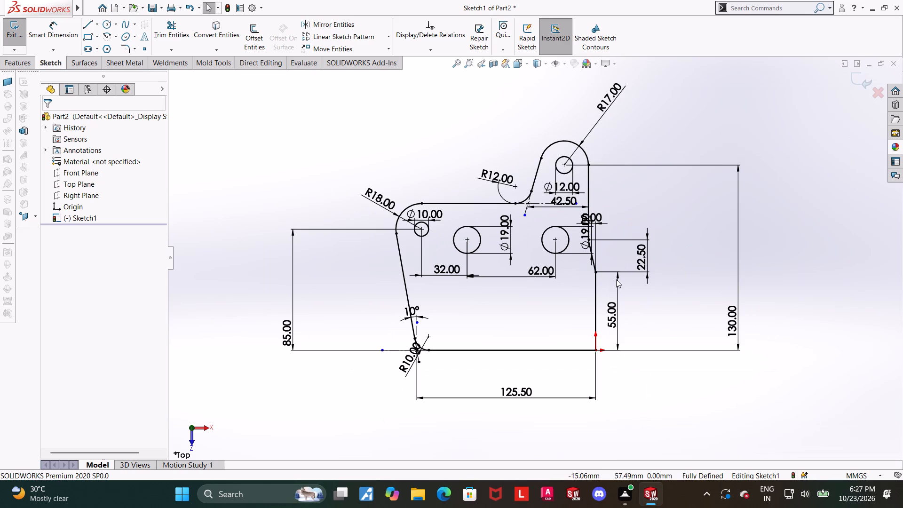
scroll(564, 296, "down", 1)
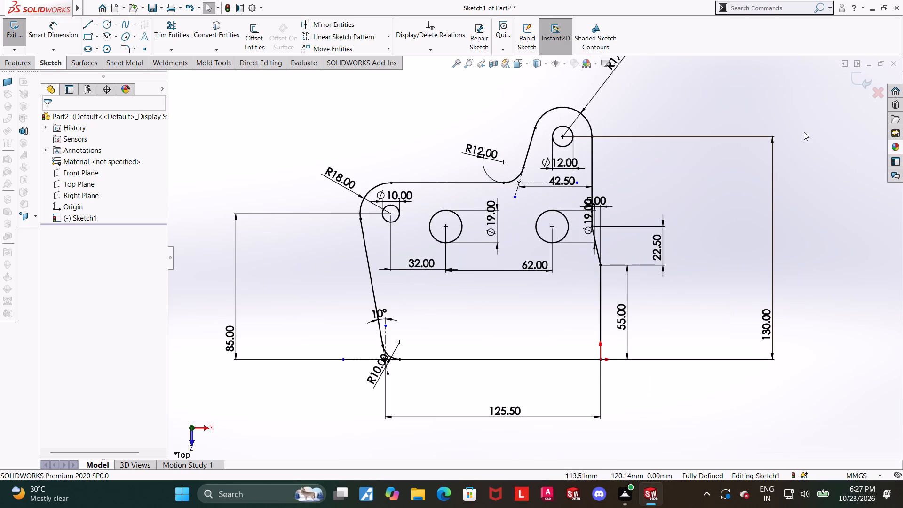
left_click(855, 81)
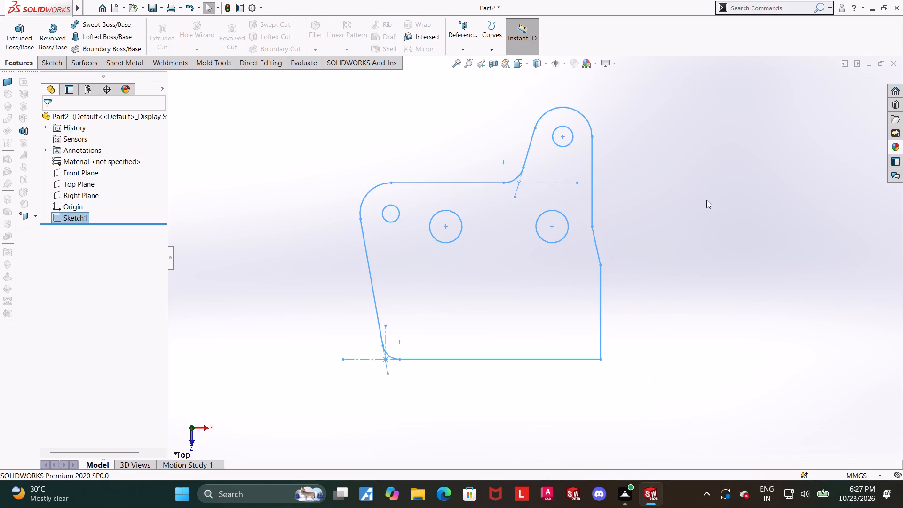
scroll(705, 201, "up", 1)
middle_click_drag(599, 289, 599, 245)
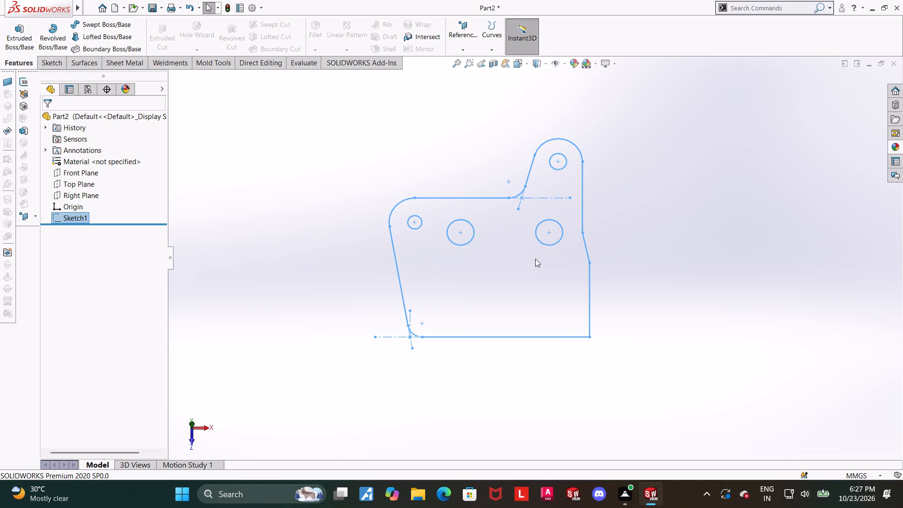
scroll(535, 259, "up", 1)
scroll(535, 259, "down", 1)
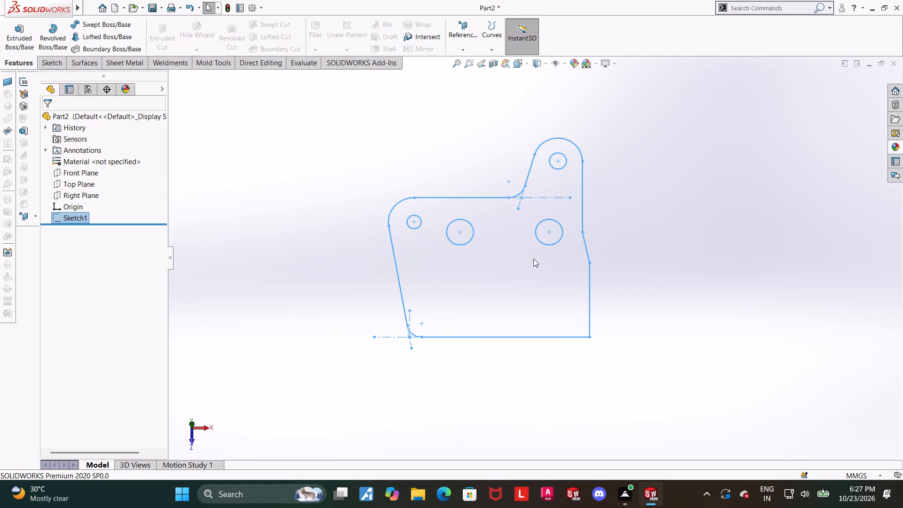
Reopen Sketch1 for editing.
left_click(63, 217)
left_click(93, 207)
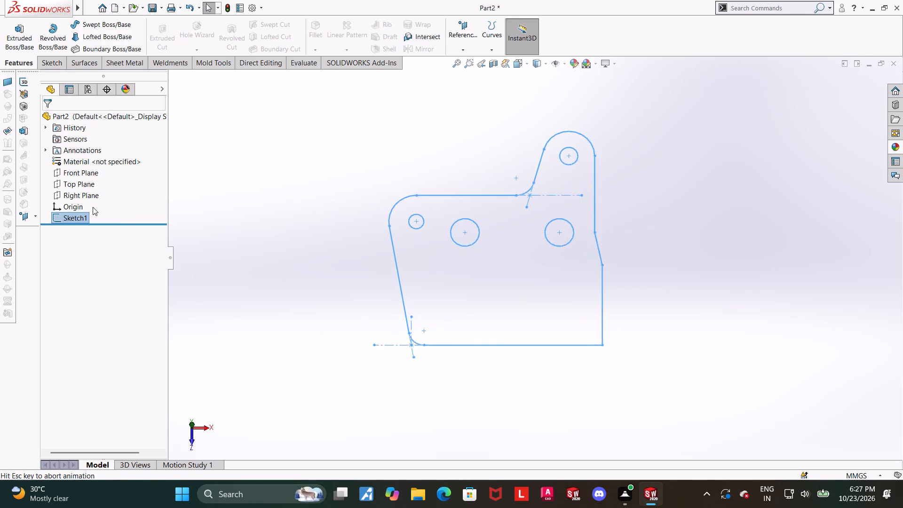
left_click(76, 219)
left_click(86, 195)
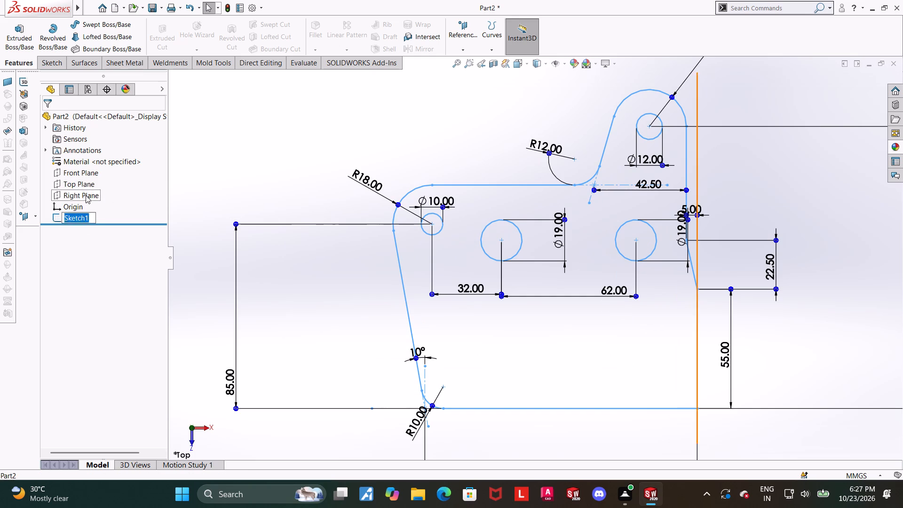
left_click(69, 217)
left_click(77, 194)
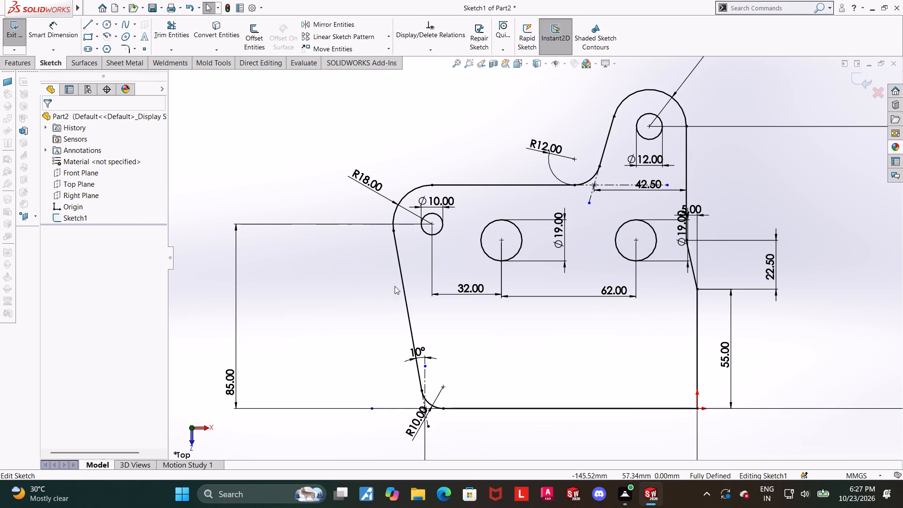
key("ctrl+z")
left_click(81, 215)
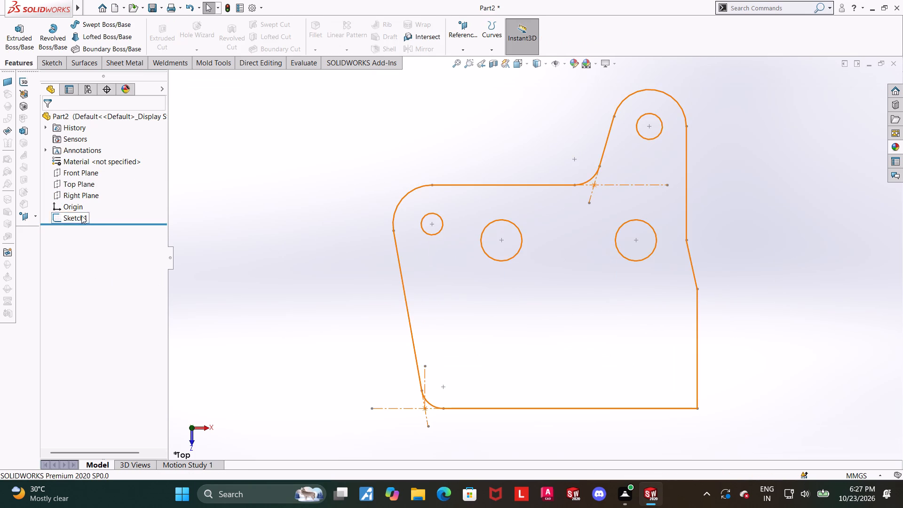
left_click(88, 194)
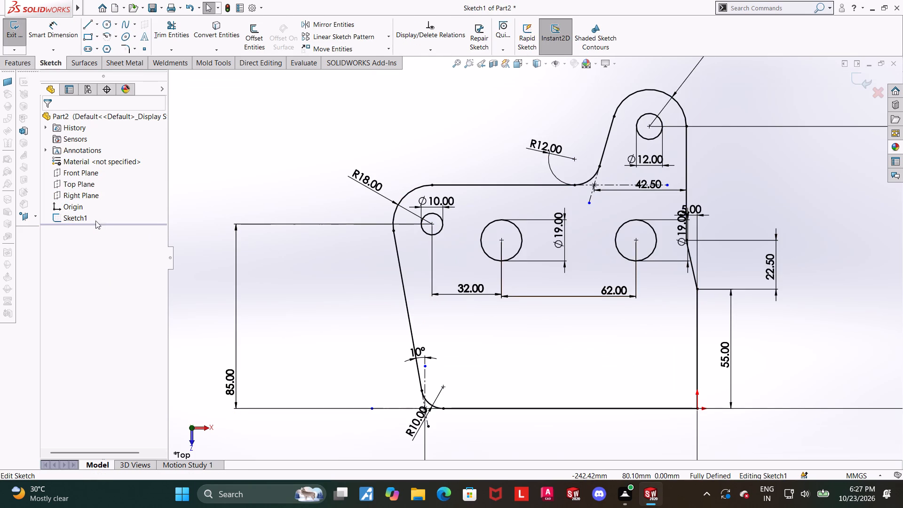
Delete the Horizontal relation tying the right 19 mm circle's center to the slanted right edge's upper endpoint.
left_click(635, 238)
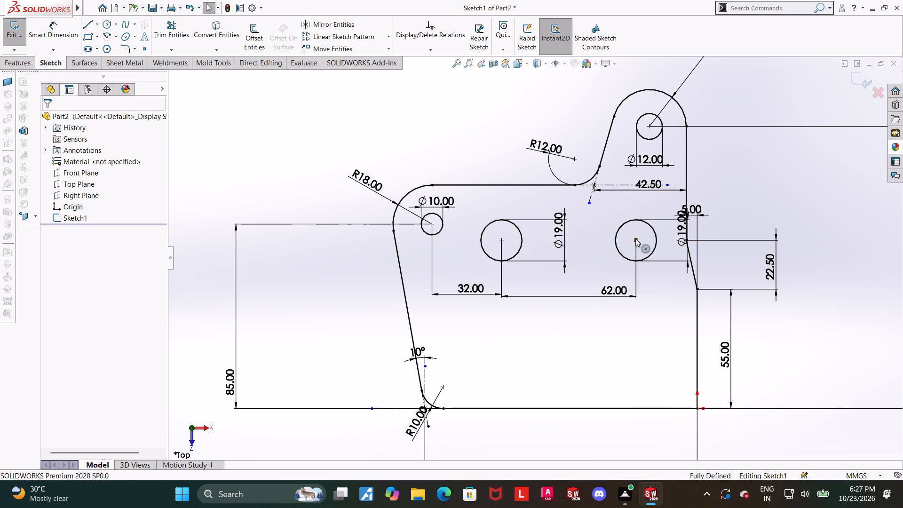
right_click(642, 238)
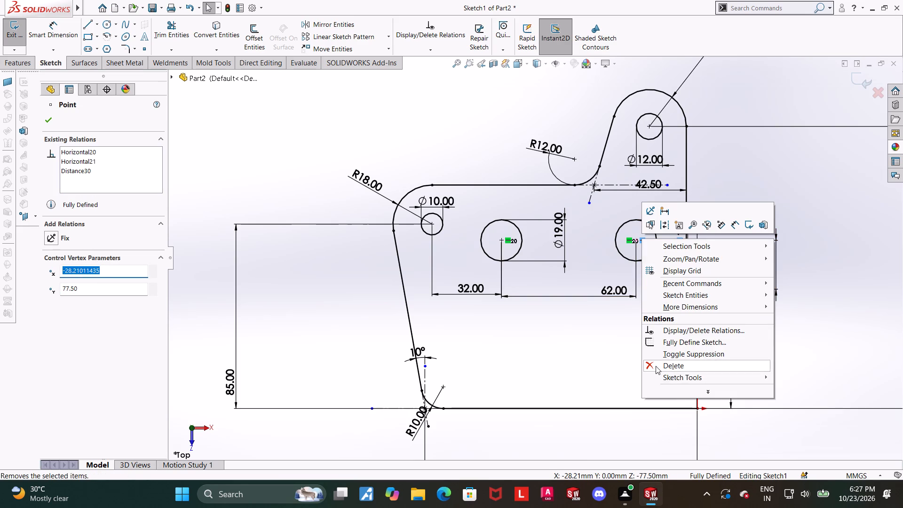
left_click(656, 366)
Dimension the height from the bottom edge to the left 19 mm circle's center as 79.5 mm, placed beside the 85 mm dimension.
left_click(66, 29)
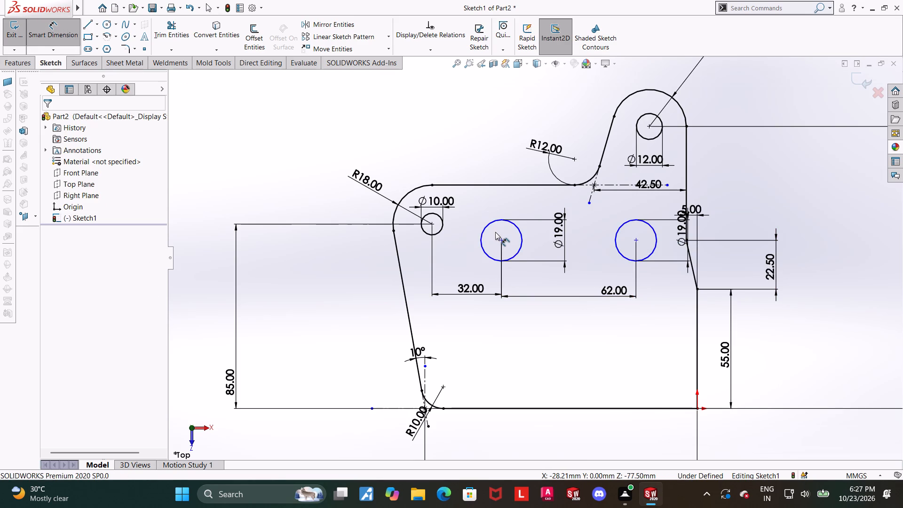
left_click(501, 241)
left_click(517, 409)
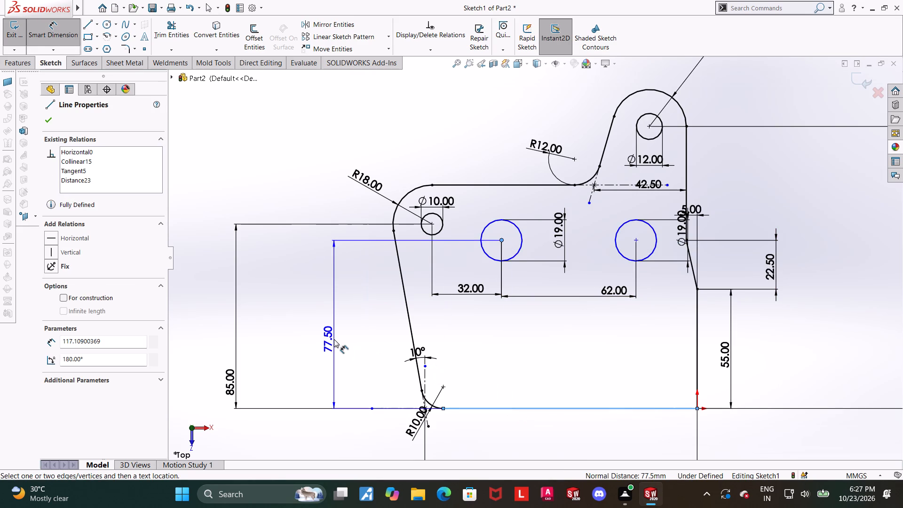
left_click(334, 339)
type("79.5")
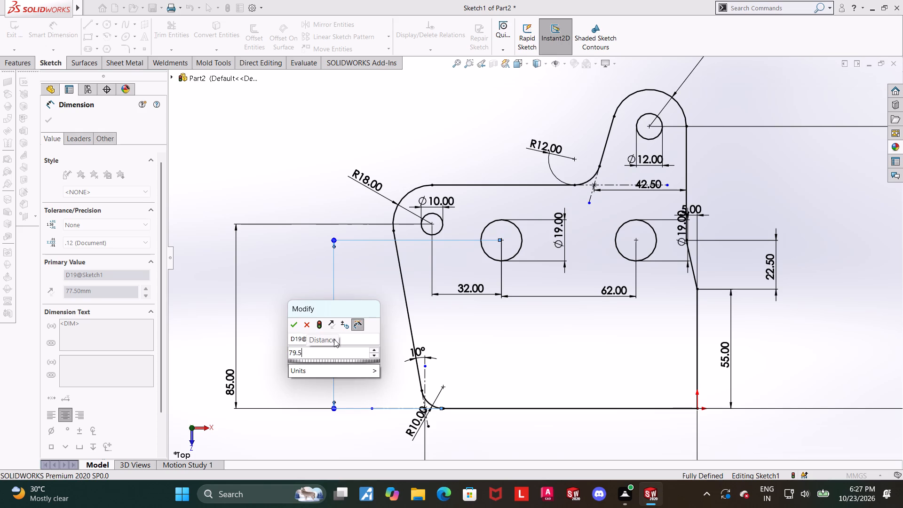
key("Return")
key("Escape")
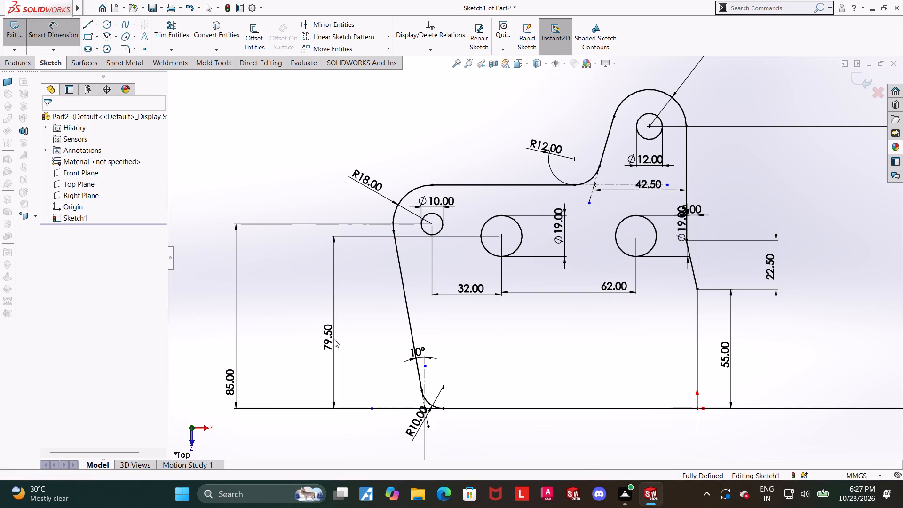
key("Escape")
scroll(775, 265, "up", 3)
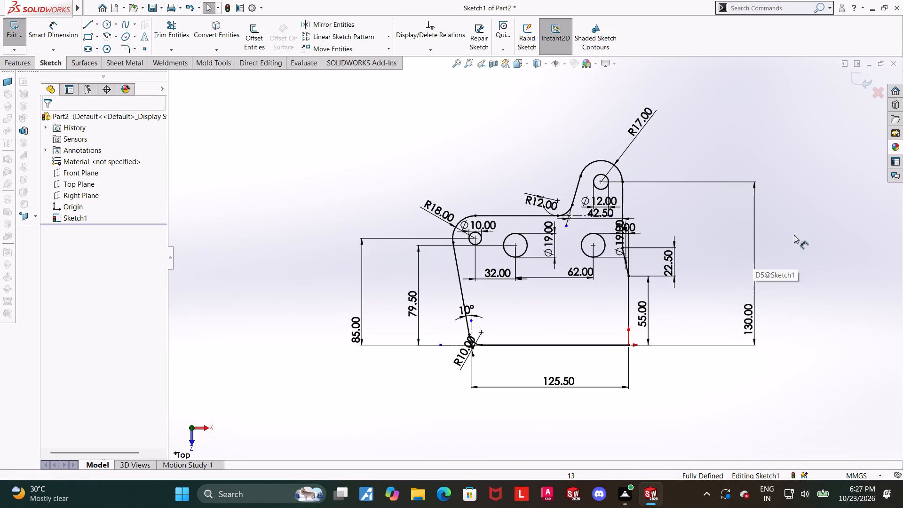
scroll(794, 235, "down", 1)
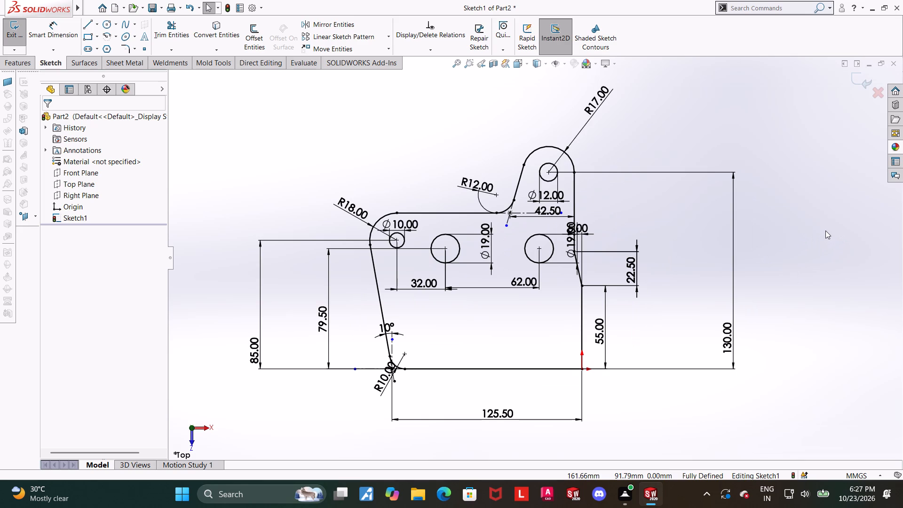
Examine the fully dimensioned profile sketch and its hole dimensions.
left_click(825, 230)
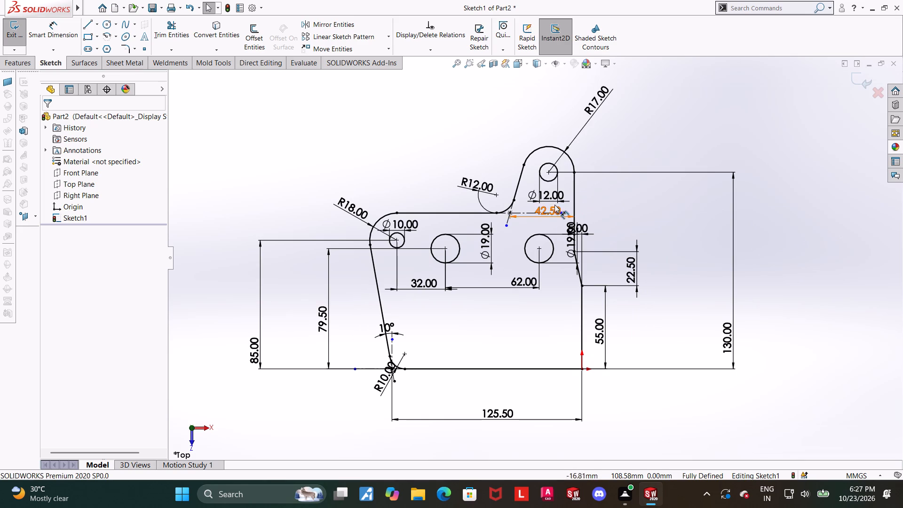
scroll(524, 207, "down", 1)
scroll(396, 265, "down", 1)
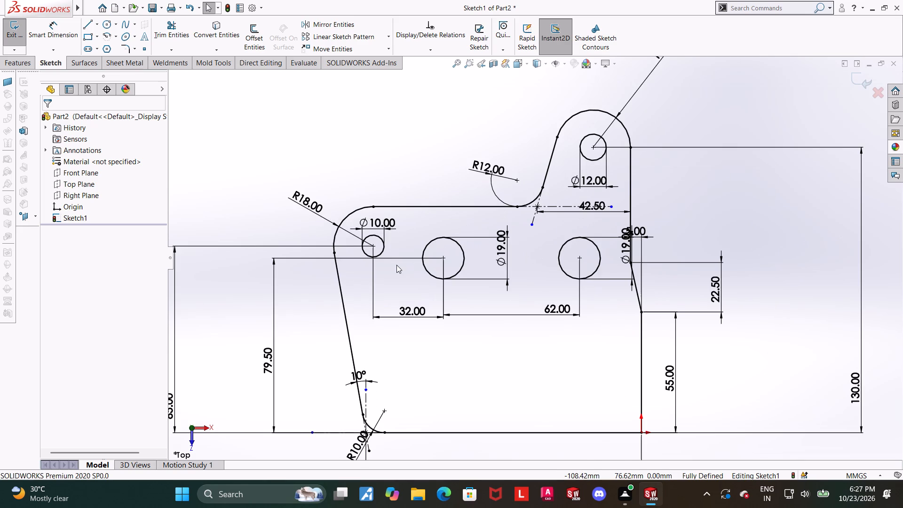
scroll(396, 265, "up", 1)
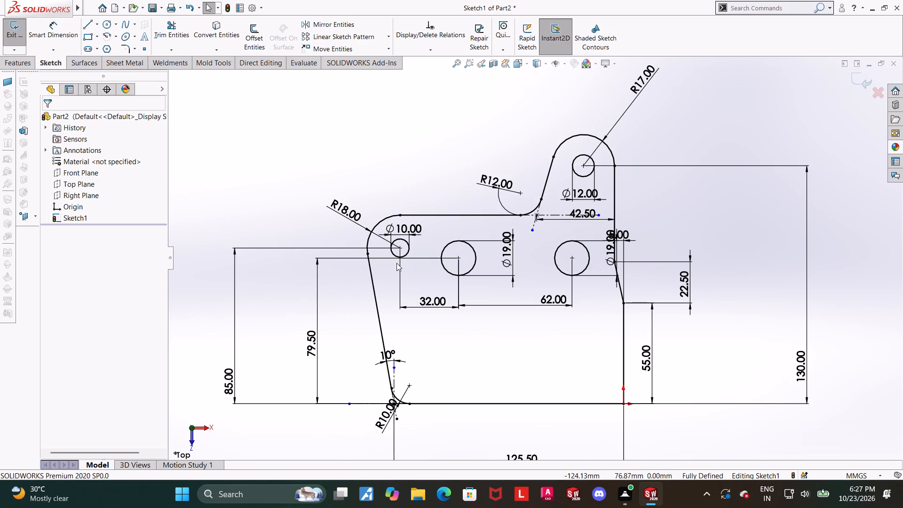
scroll(396, 263, "up", 1)
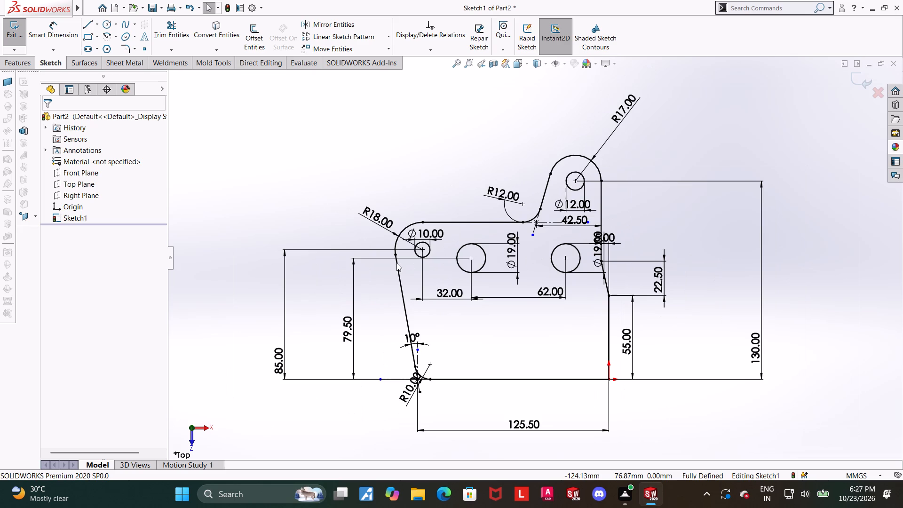
scroll(396, 263, "up", 1)
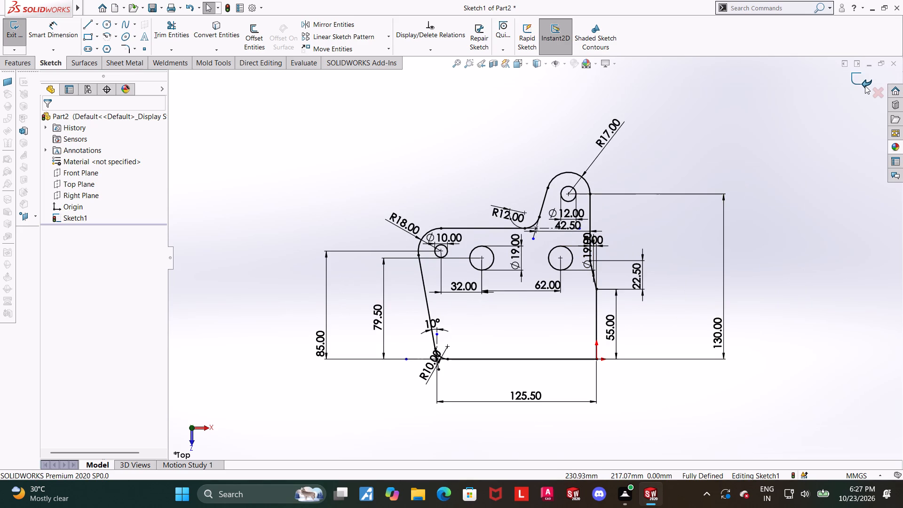
scroll(795, 151, "up", 1)
scroll(795, 151, "down", 1)
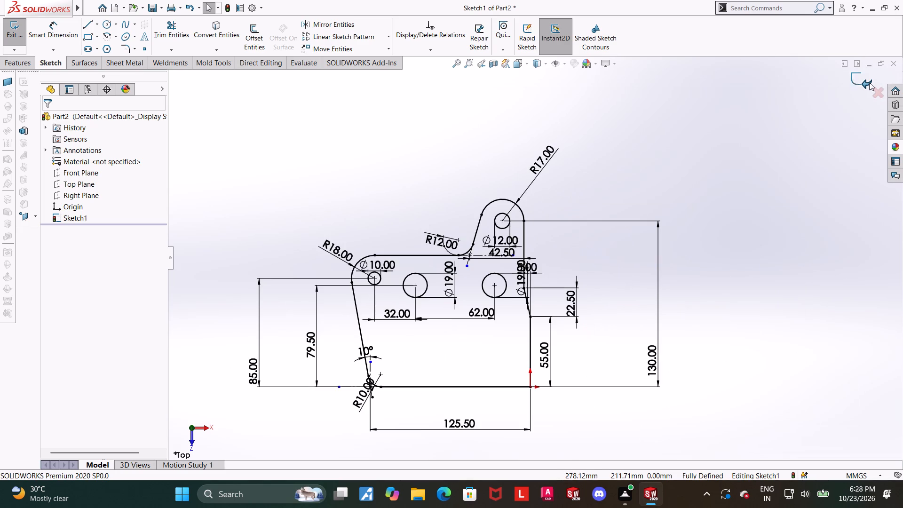
Exit the profile sketch.
left_click(857, 83)
scroll(703, 223, "up", 2)
scroll(569, 314, "down", 1)
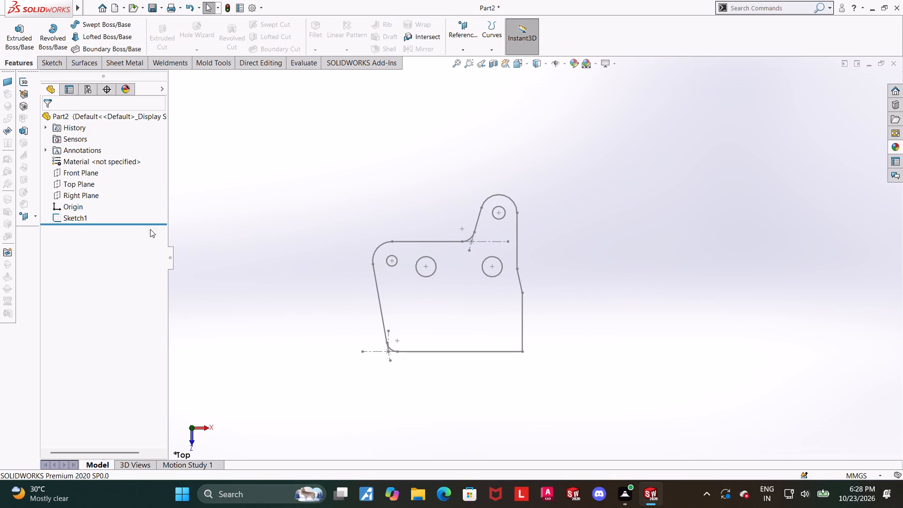
Reopen Sketch1 to check its dimensions around the holes and outline, and close it again.
left_click(51, 216)
left_click(64, 218)
left_click(70, 195)
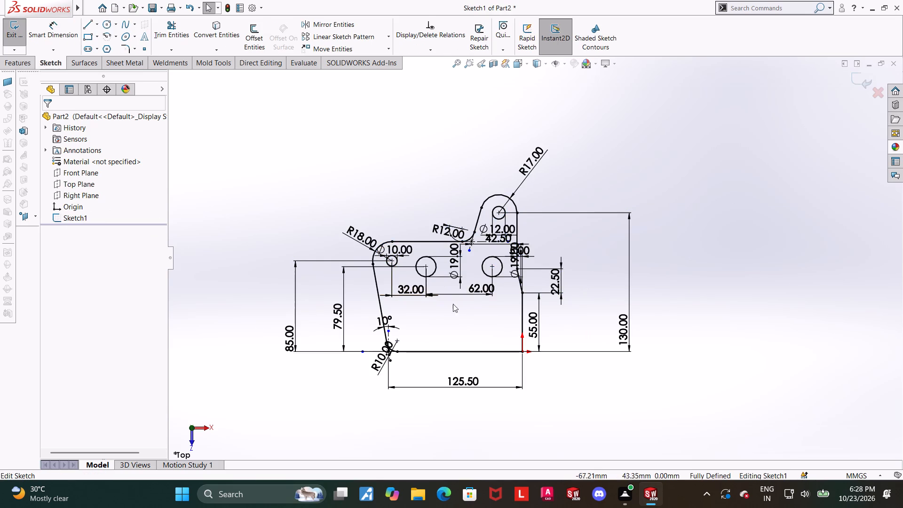
scroll(454, 303, "down", 1)
scroll(547, 281, "down", 2)
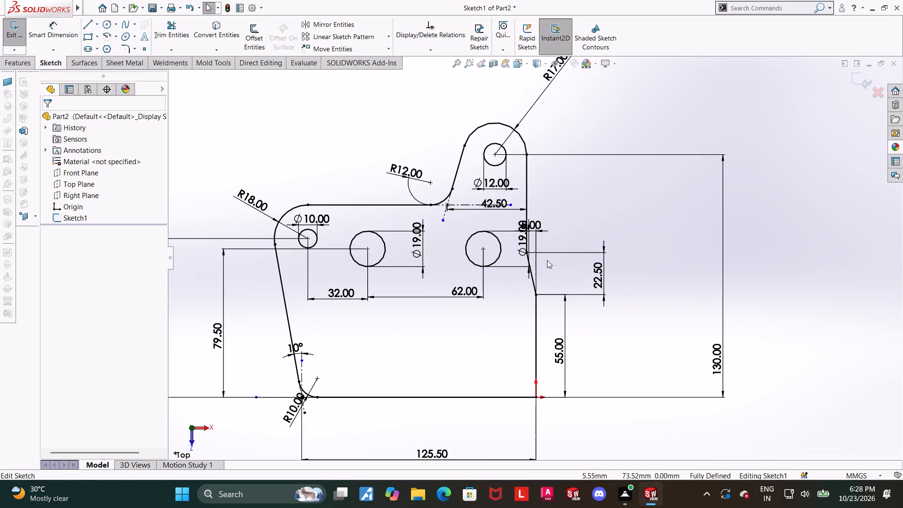
scroll(547, 260, "up", 1)
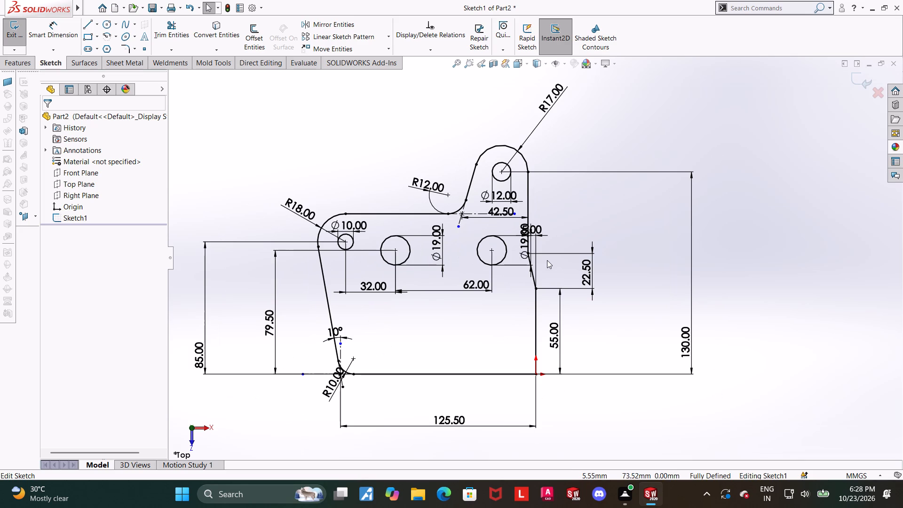
left_click(855, 83)
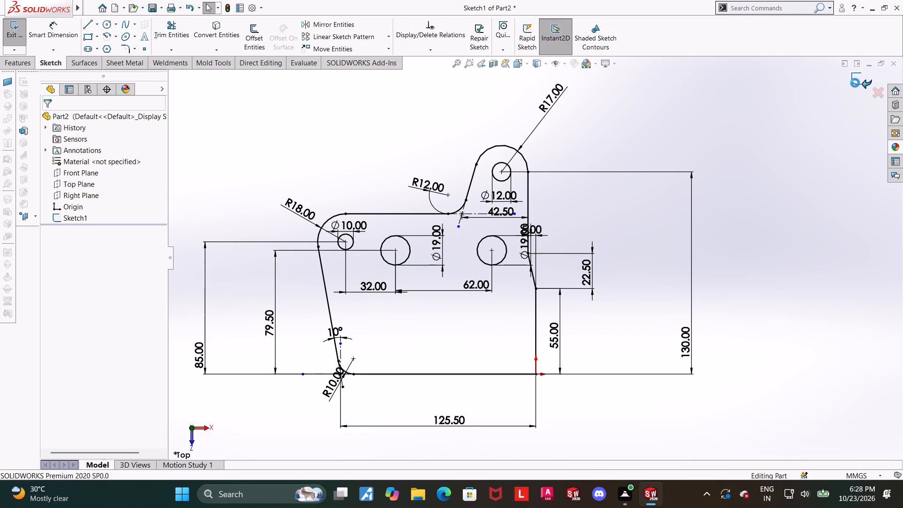
Extrude the Sketch1 profile as a blind boss with a depth of 14 mm.
scroll(753, 139, "up", 1)
middle_click_drag(674, 192, 669, 159)
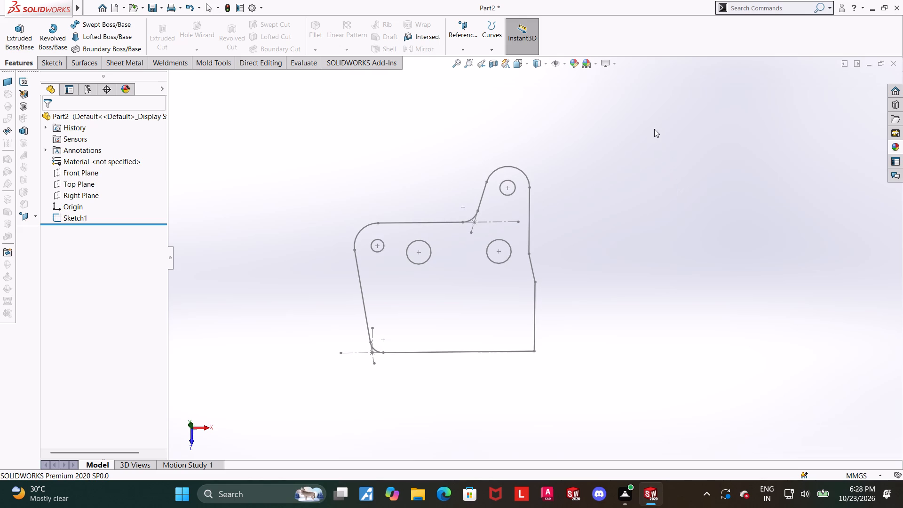
left_click(77, 214)
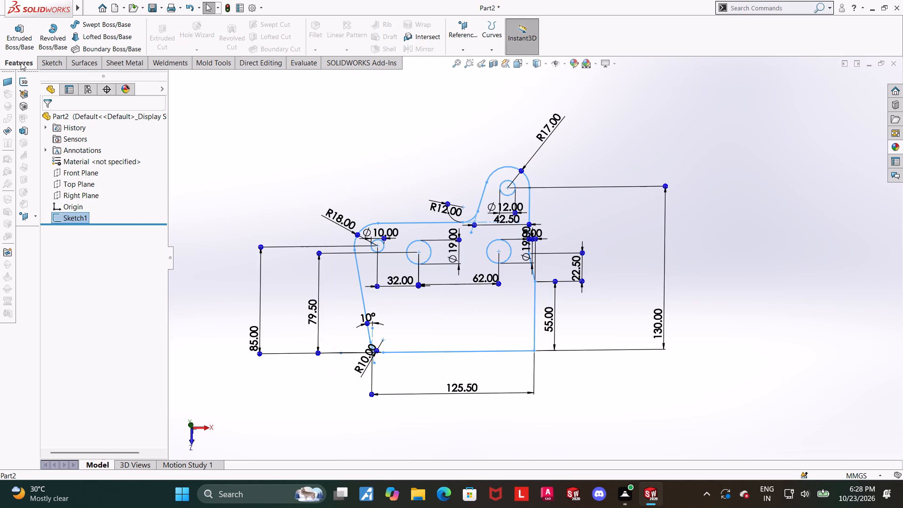
left_click(19, 41)
key("1")
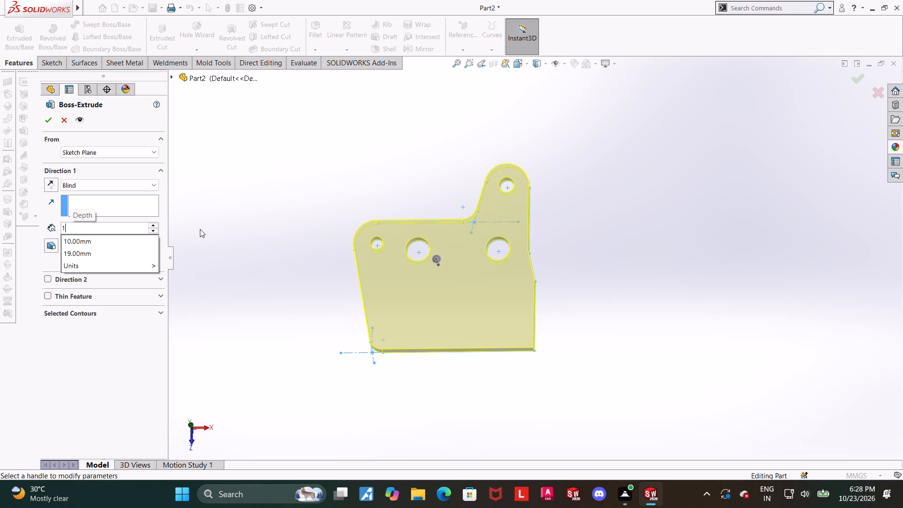
key("4")
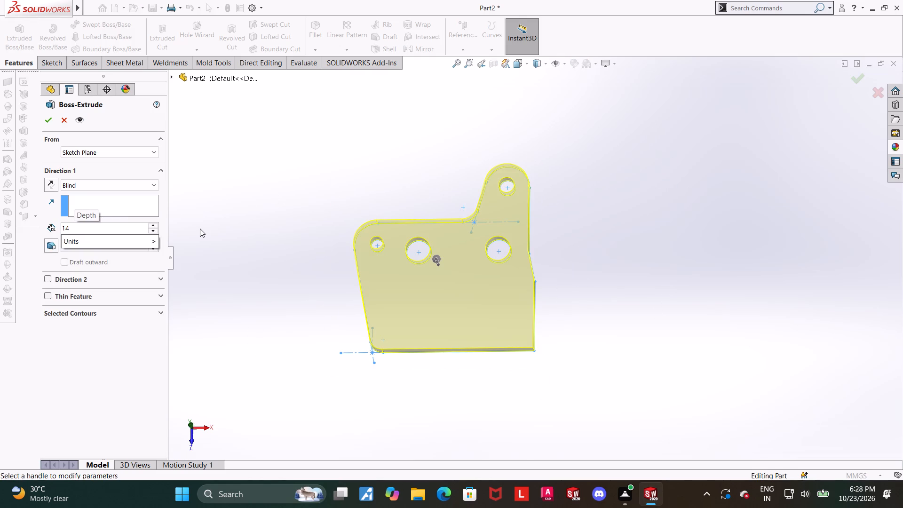
key("Return")
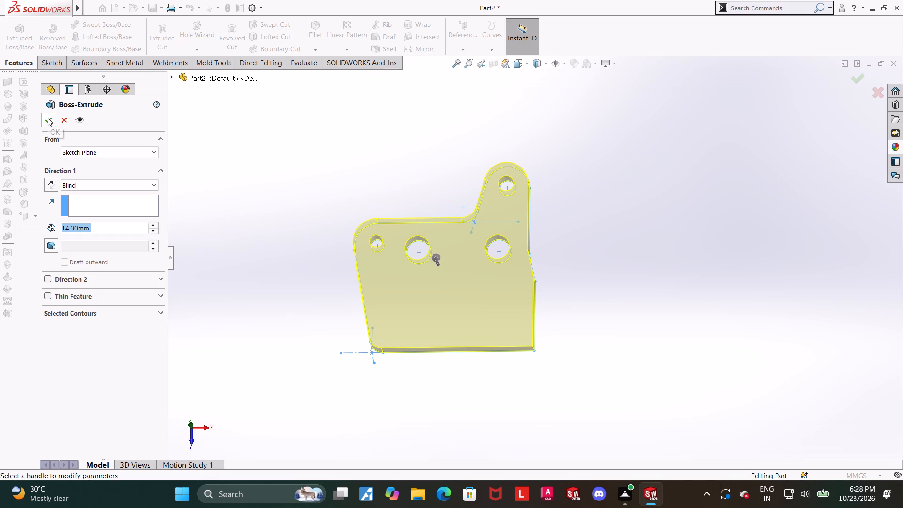
left_click(48, 119)
left_click(320, 230)
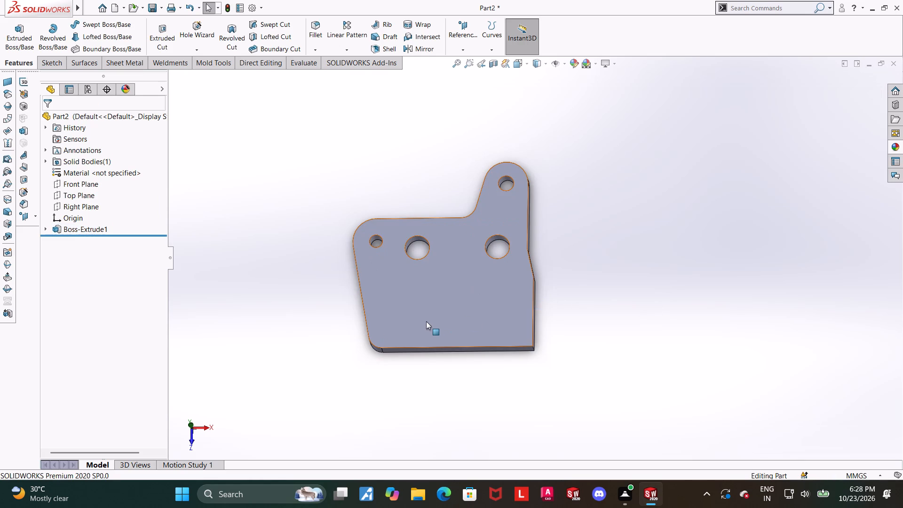
Start a new sketch on the plate's large front face and orient the view normal to it.
left_click(446, 310)
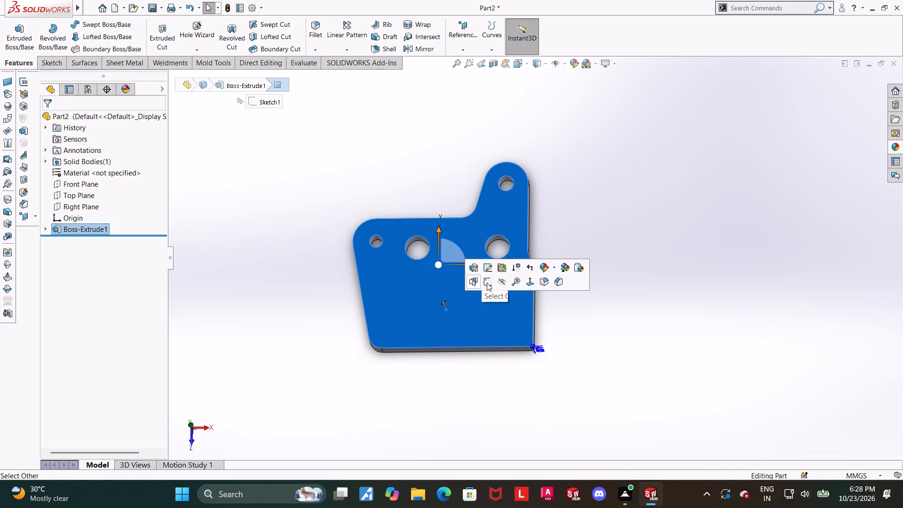
left_click(487, 283)
left_click(93, 242)
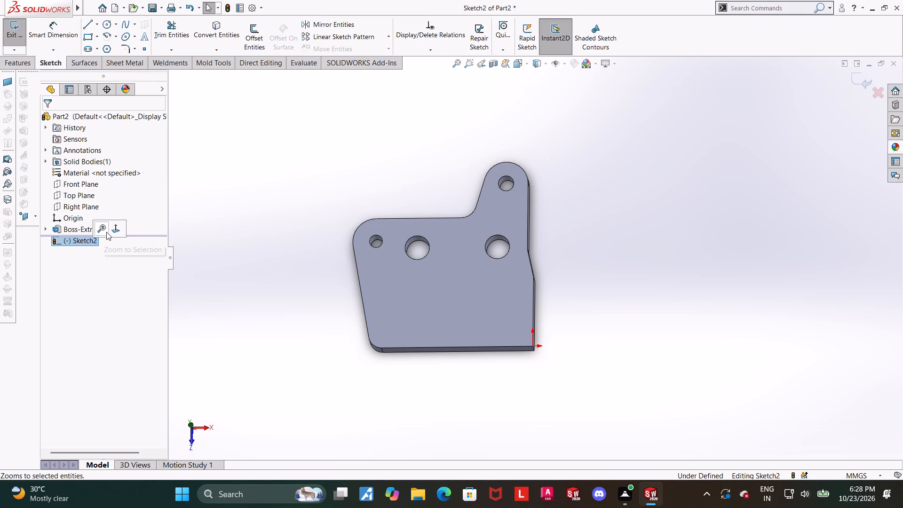
left_click(113, 230)
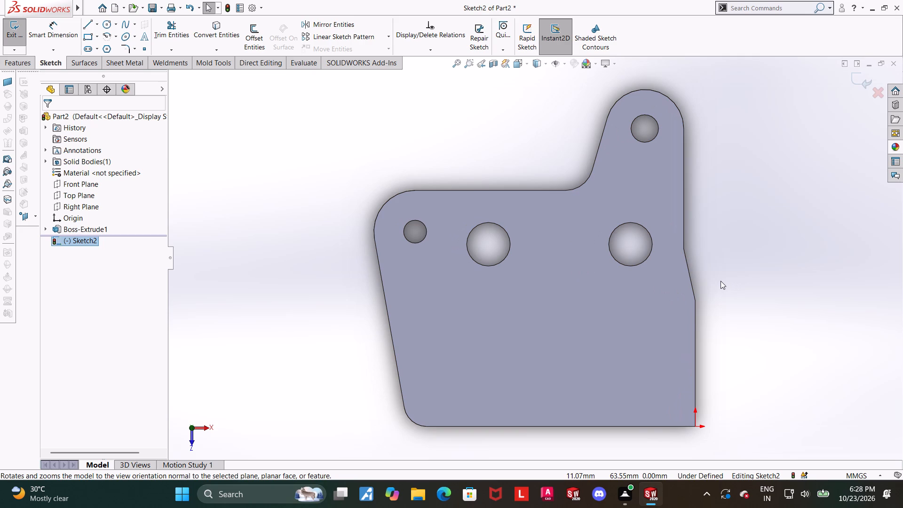
Sketch a corner rectangle about 61 mm by 31 mm on the plate face, below the two 19 mm holes.
scroll(721, 281, "up", 2)
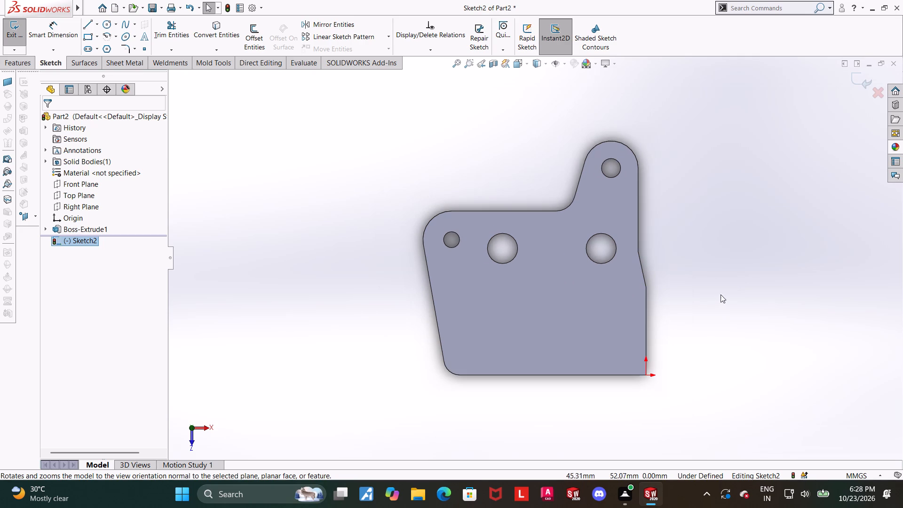
scroll(720, 300, "down", 1)
scroll(600, 290, "down", 1)
left_click(88, 35)
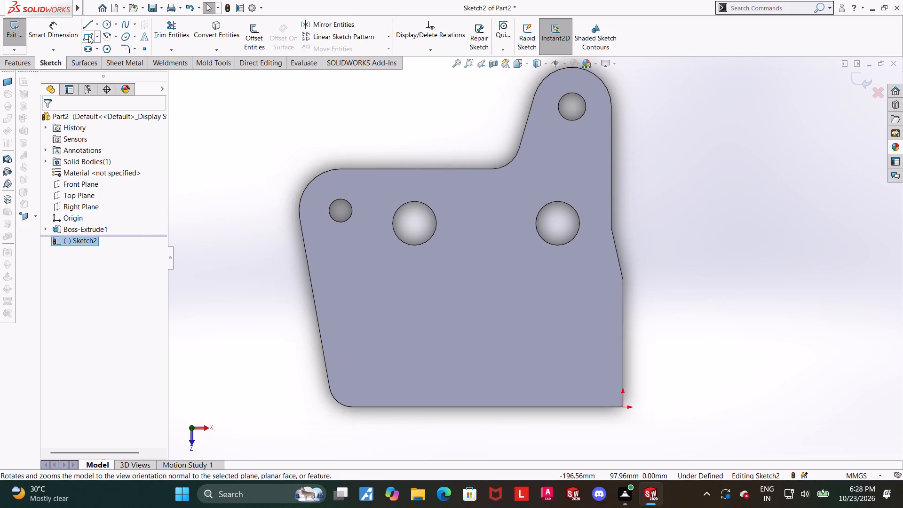
left_click(429, 297)
left_click(569, 370)
key("Escape")
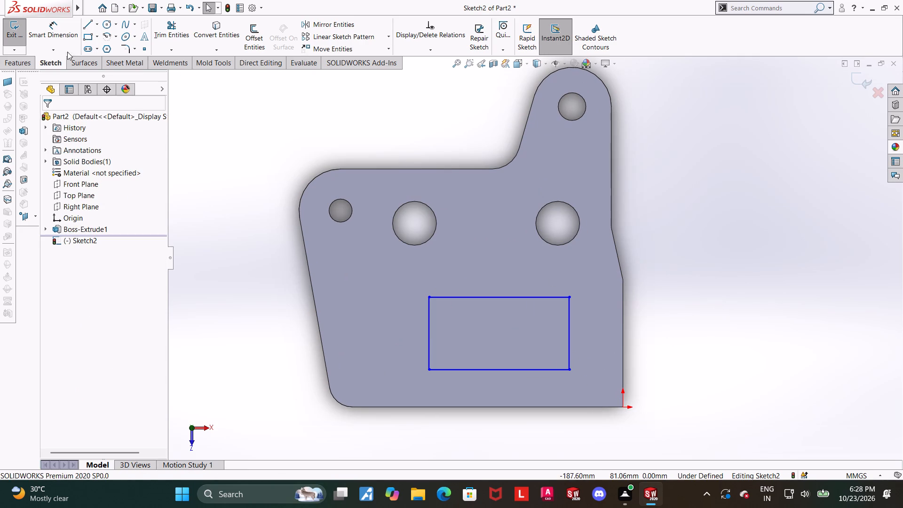
Dimension the rectangle's width between its two vertical sides as 60 mm, placed above the rectangle.
left_click(56, 24)
left_click(427, 341)
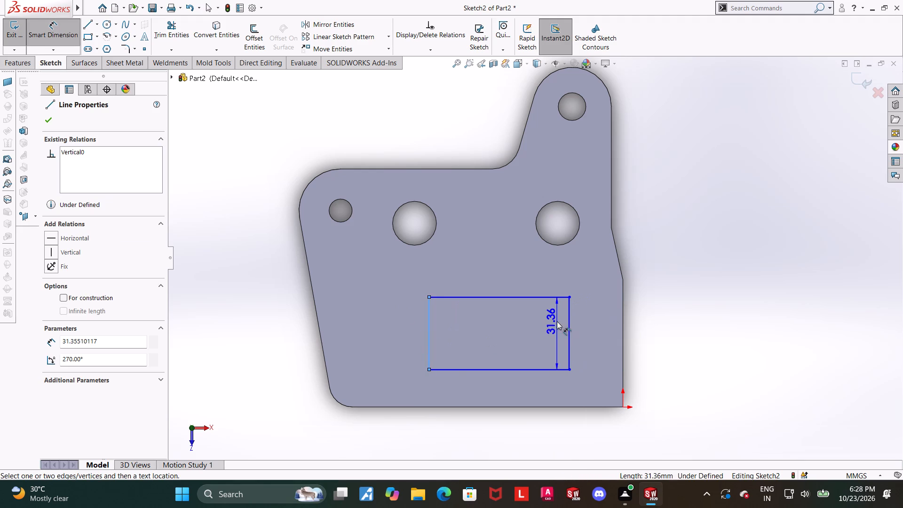
left_click(568, 324)
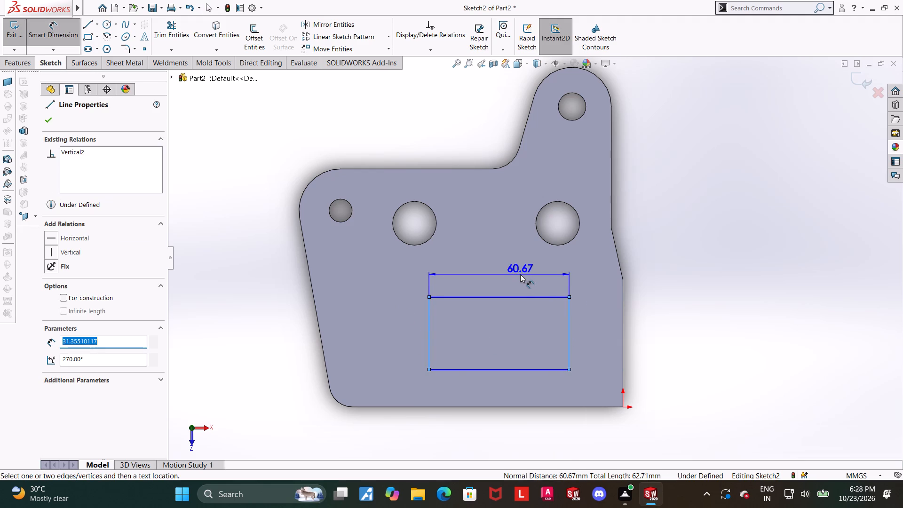
left_click(520, 274)
type("60")
key("Return")
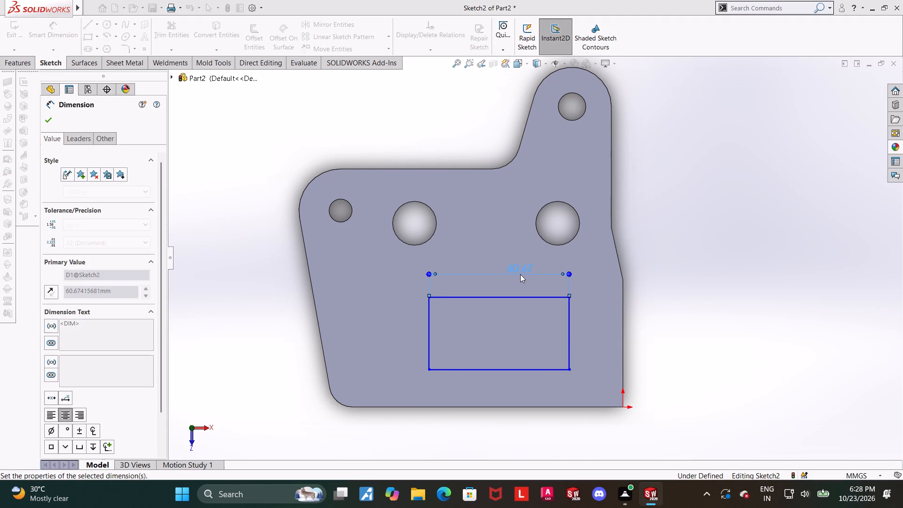
key("Escape")
key("Escape")
key("Escape")
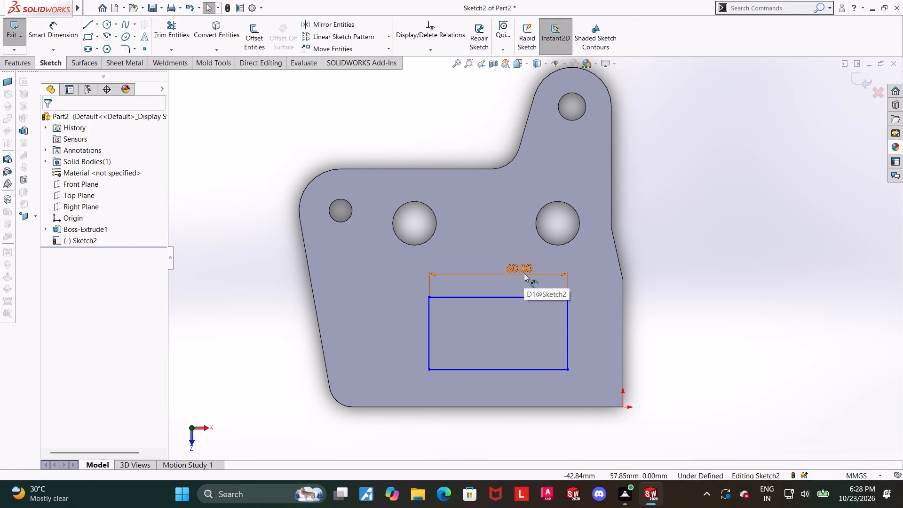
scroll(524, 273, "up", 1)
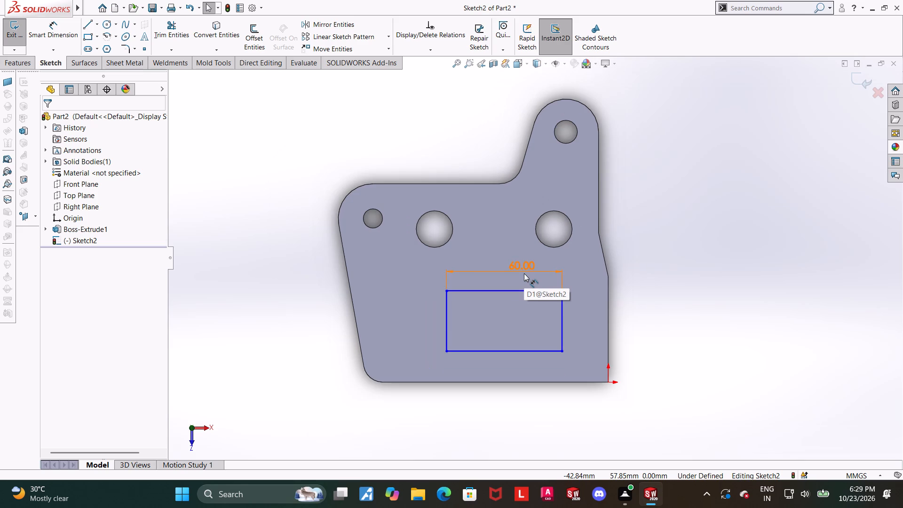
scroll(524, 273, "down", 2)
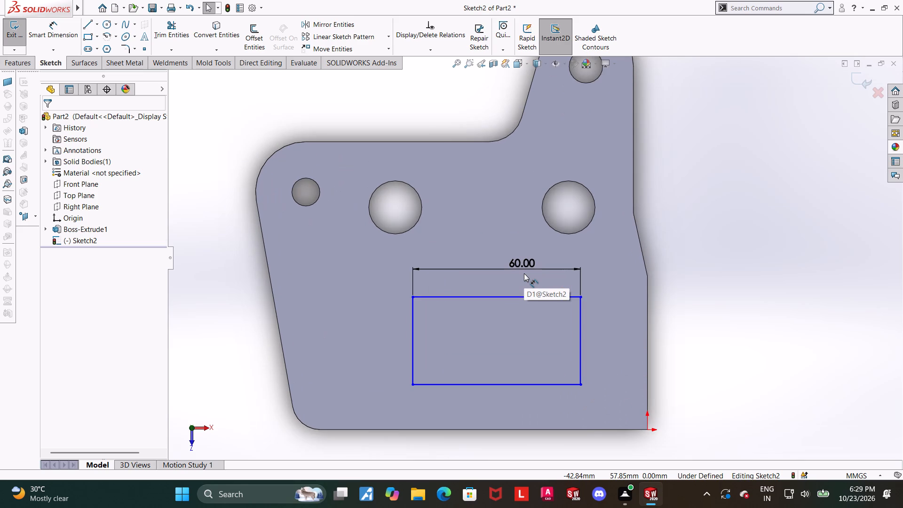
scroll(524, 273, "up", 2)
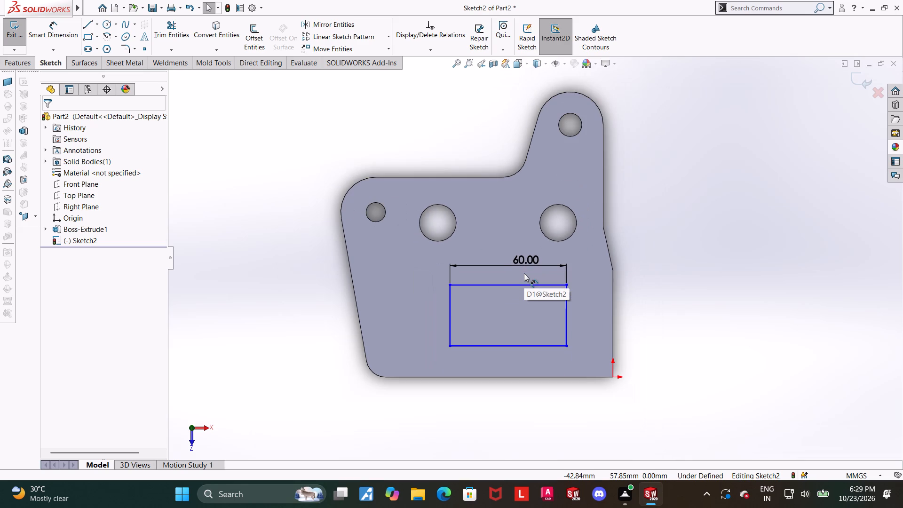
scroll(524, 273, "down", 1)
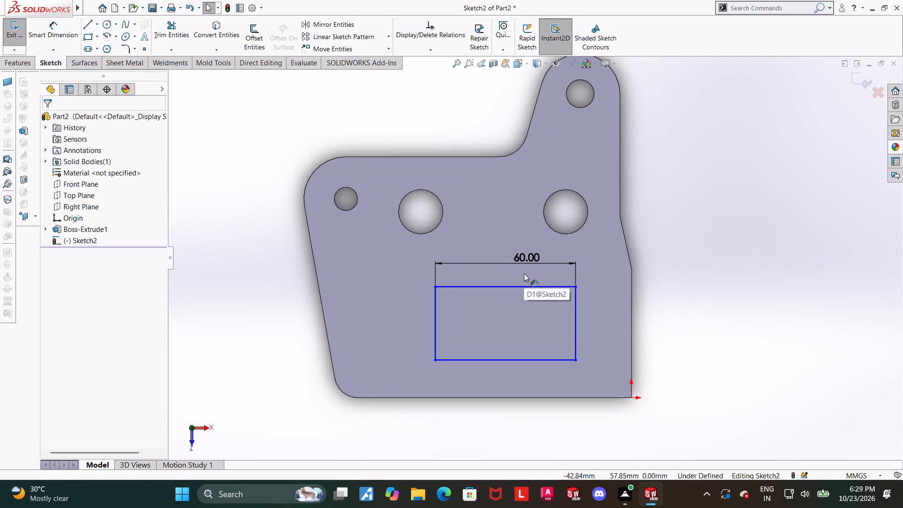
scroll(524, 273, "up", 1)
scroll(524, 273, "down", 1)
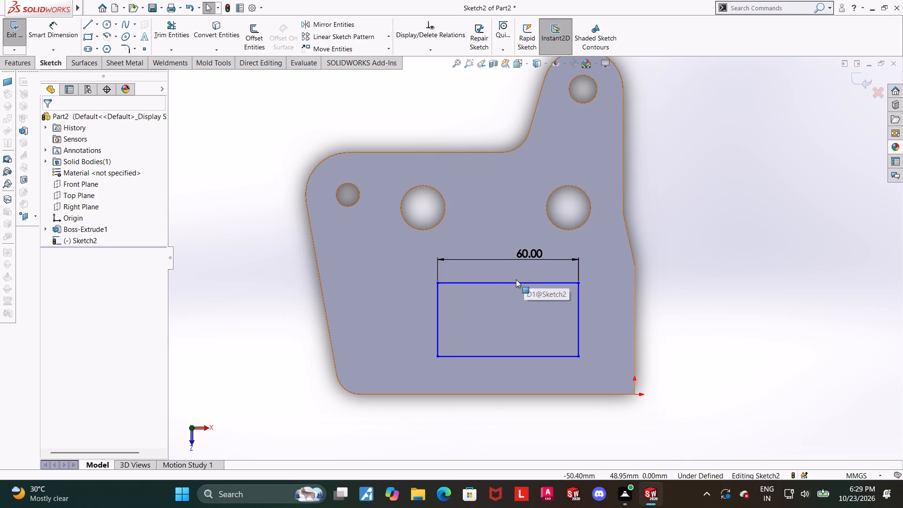
Exit the rectangle sketch.
left_click(856, 78)
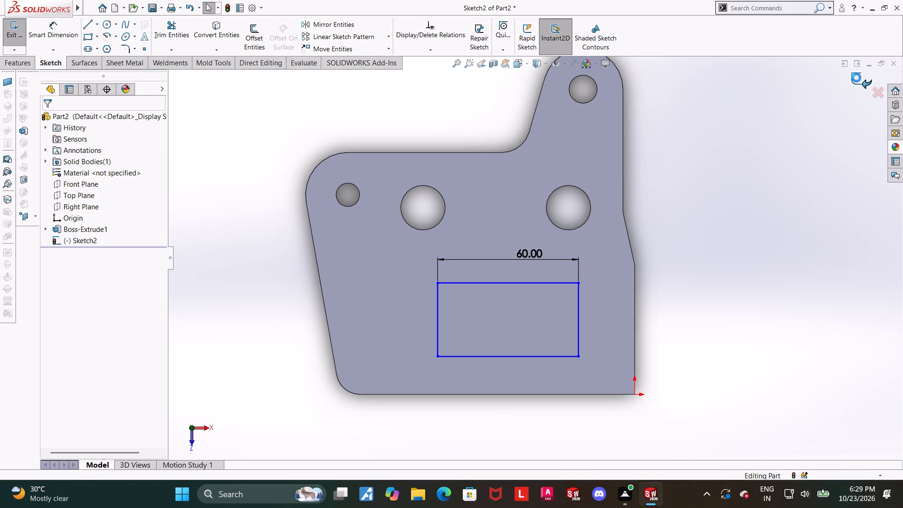
key("ctrl+z")
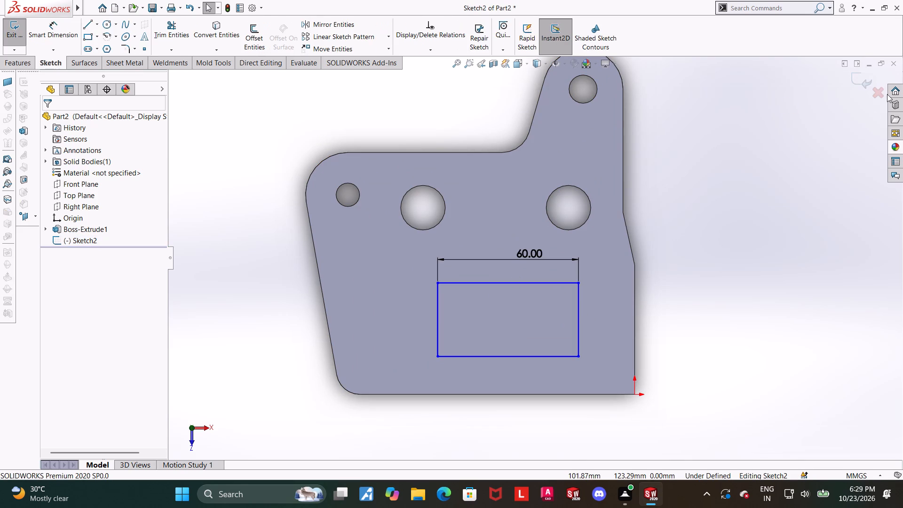
left_click(863, 86)
Delete the sketch containing the 60 mm wide rectangle.
right_click(82, 238)
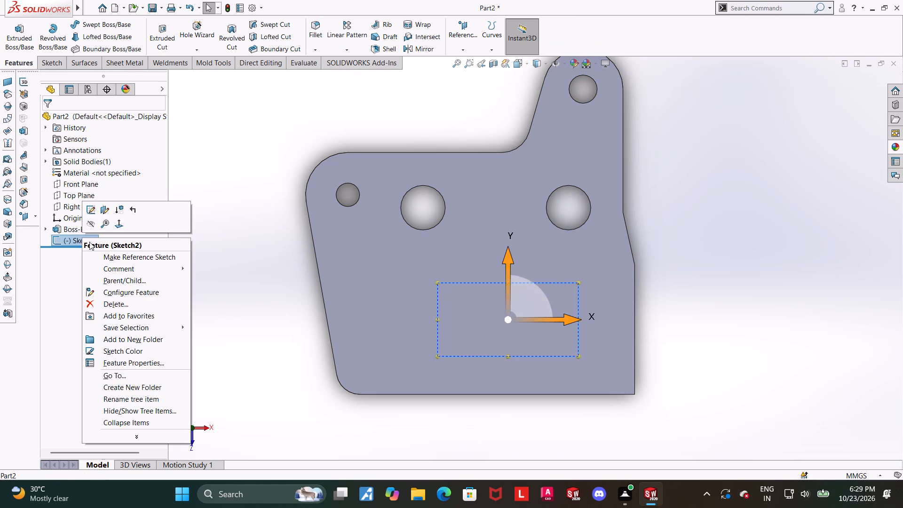
left_click(102, 299)
left_click(510, 190)
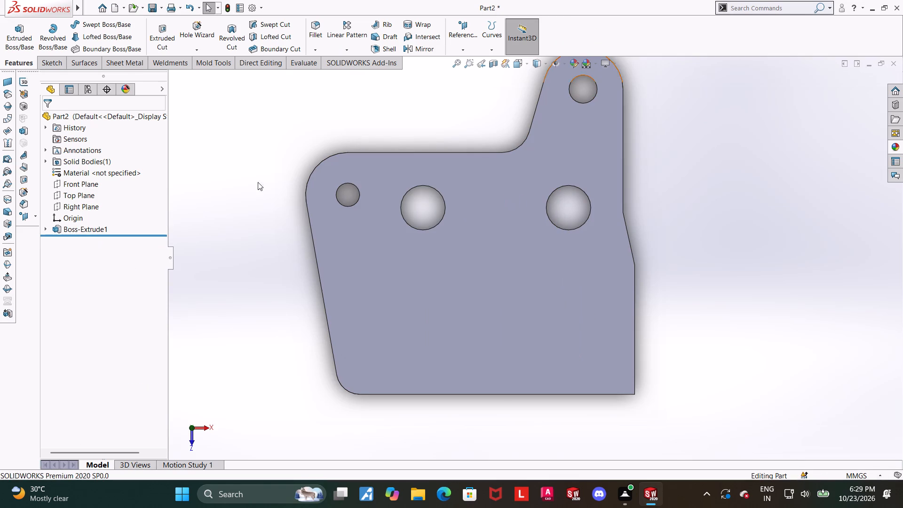
In a new sketch on the plate's front face, draw a corner rectangle about 85 mm wide, starting on the plate's bottom edge.
left_click(470, 319)
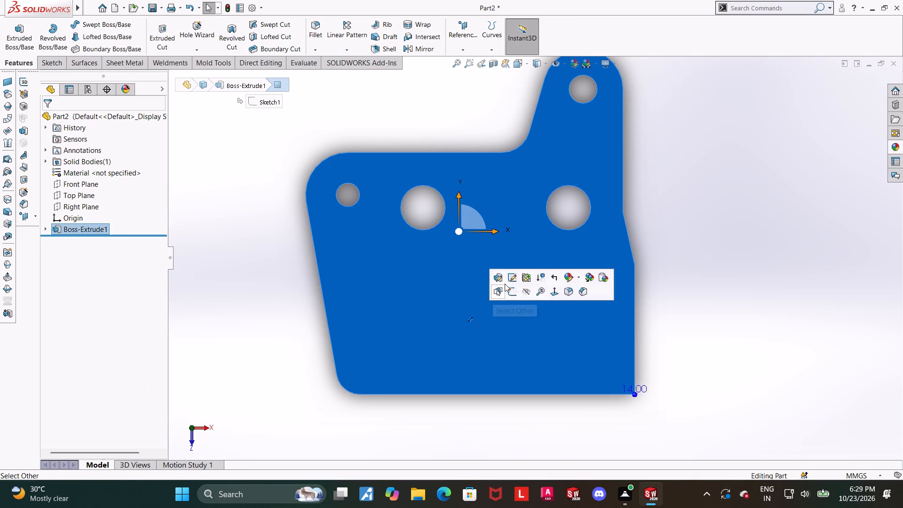
left_click(511, 287)
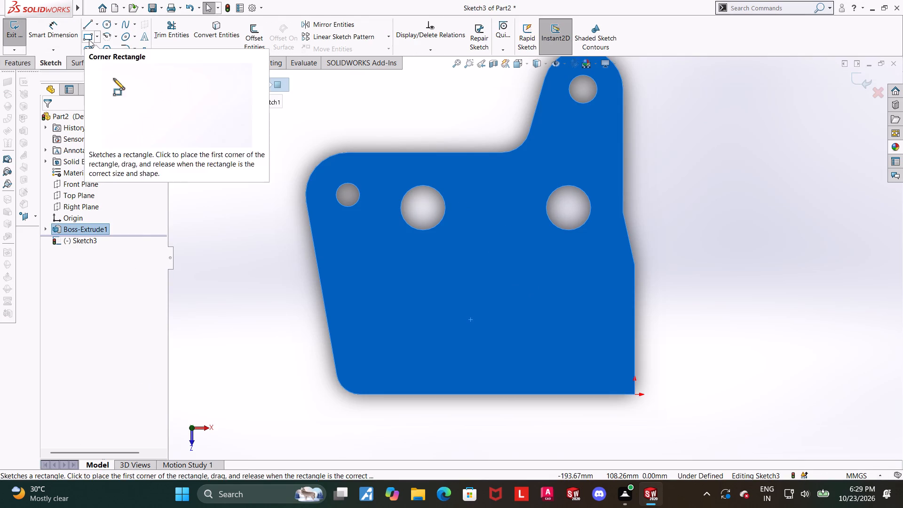
left_click(89, 40)
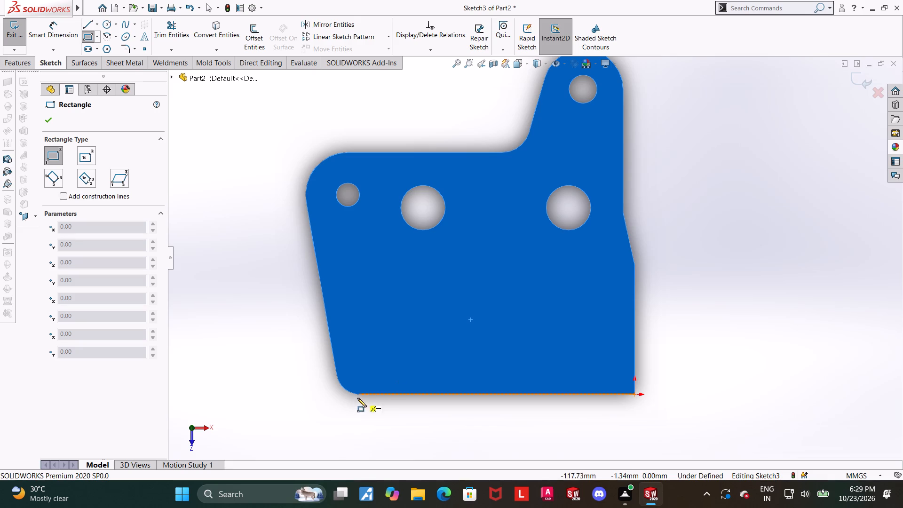
left_click(420, 394)
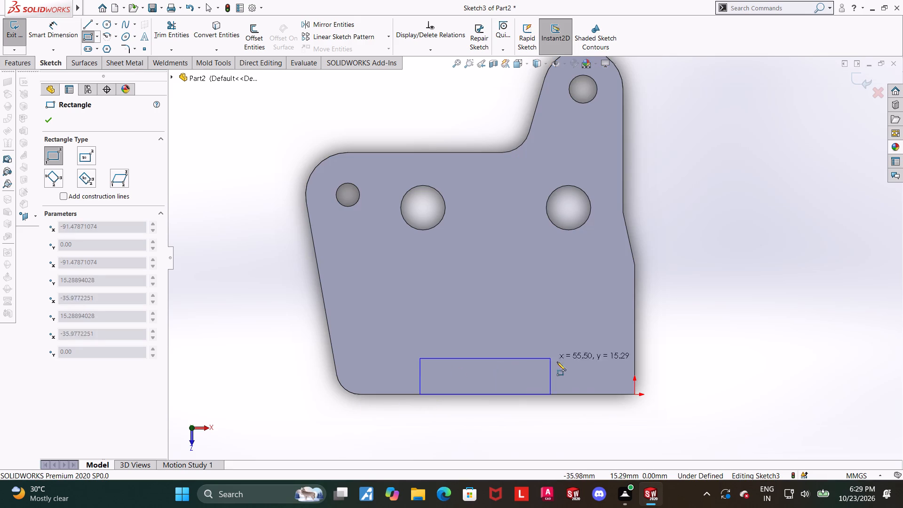
left_click(619, 365)
key("Escape")
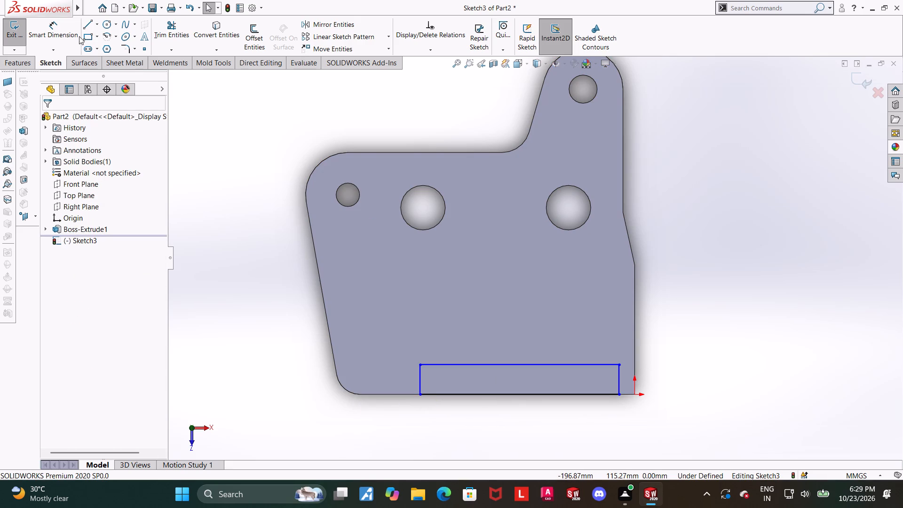
Dimension the gap between the rectangle's right side and the plate's right vertical edge as 5 mm.
left_click(70, 29)
left_click(620, 371)
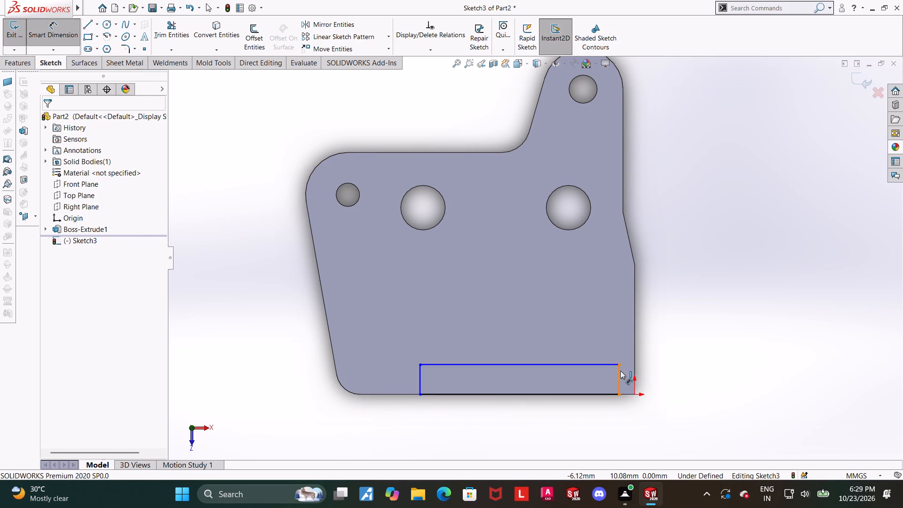
left_click(635, 393)
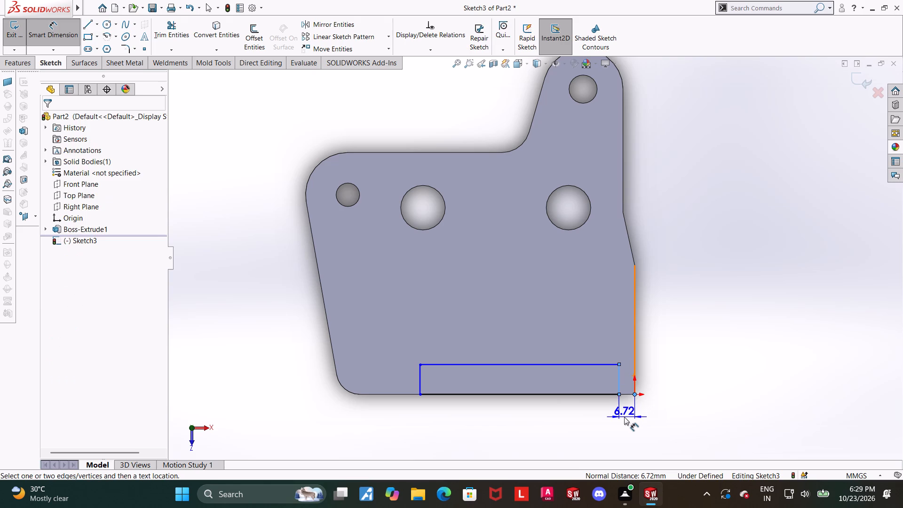
left_click(624, 417)
key("5")
key("Return")
key("Escape")
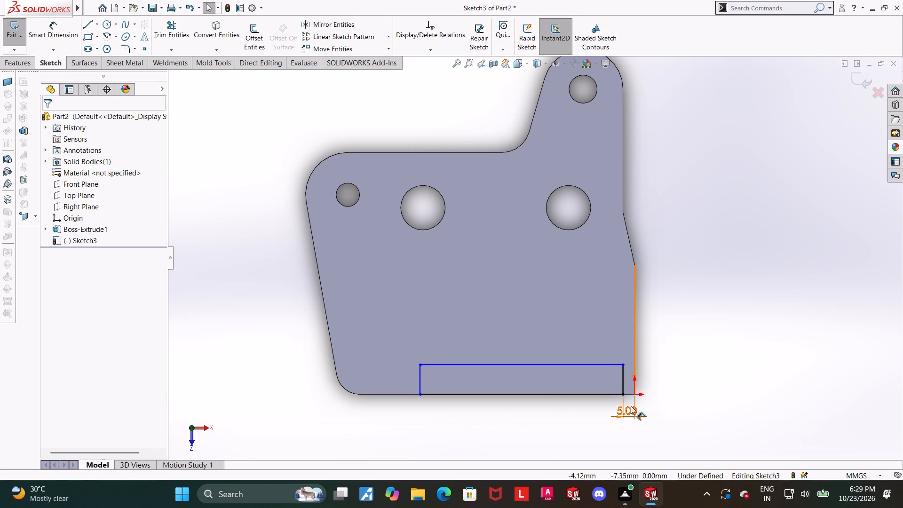
left_click(669, 366)
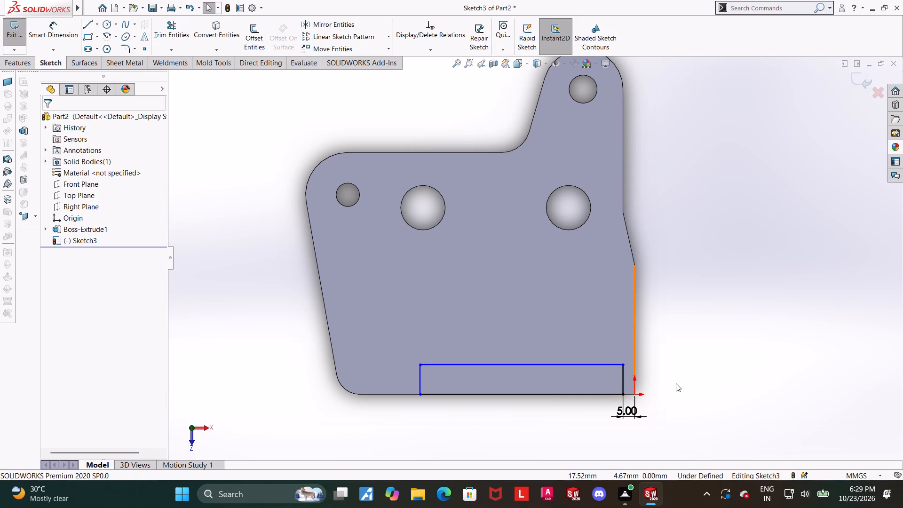
Dimension the rectangle's bottom side as 89 mm, placed below the plate.
left_click(48, 39)
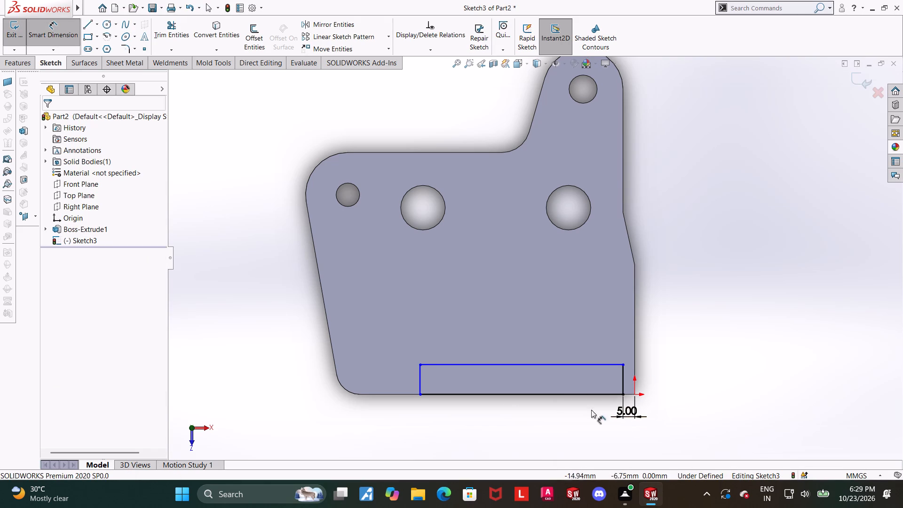
left_click(504, 396)
left_click(505, 413)
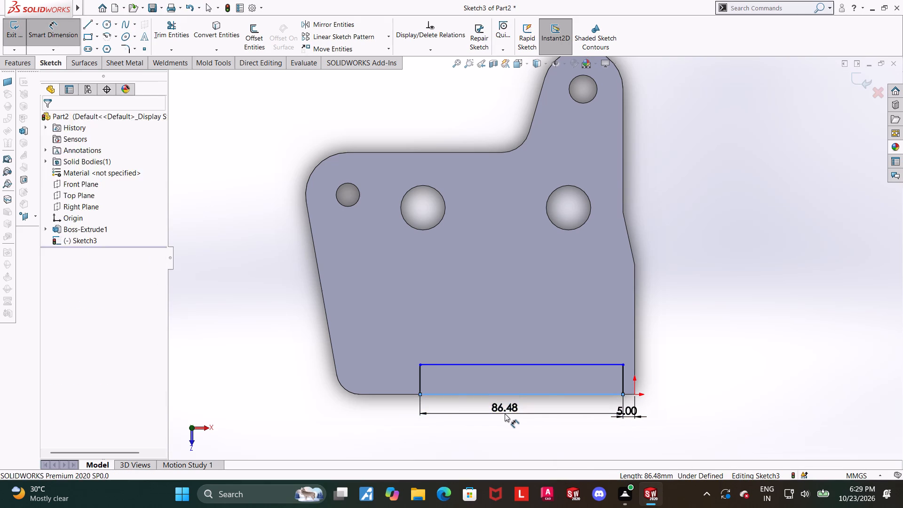
type("89")
key("Return")
key("Escape")
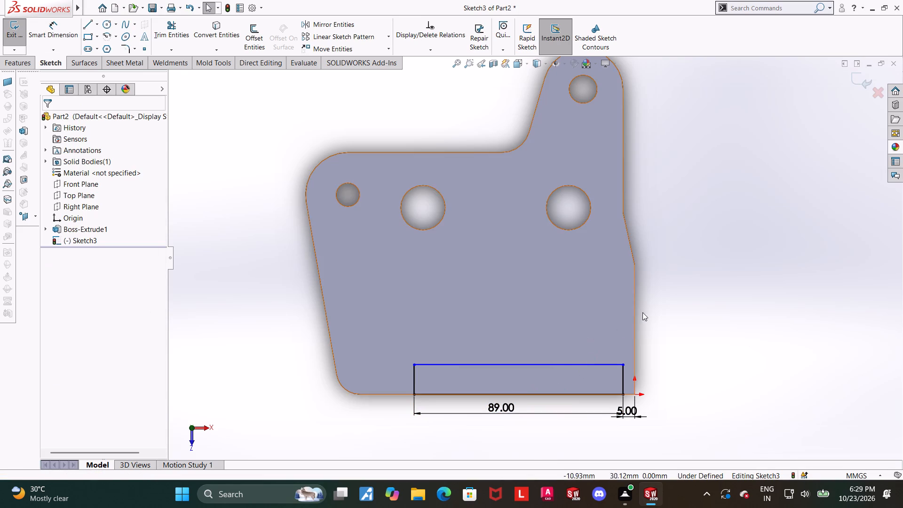
left_click(719, 299)
scroll(718, 288, "down", 1)
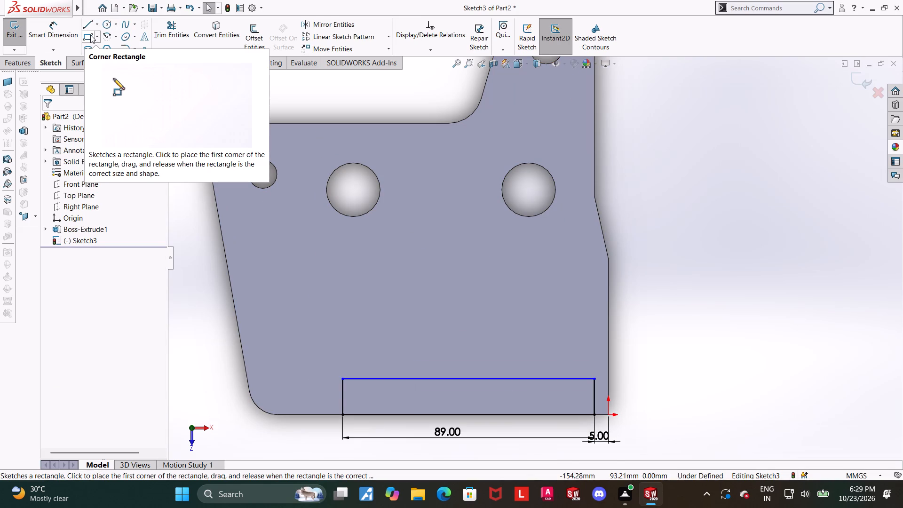
Dimension the rectangle's left side as 9 mm high.
left_click(50, 33)
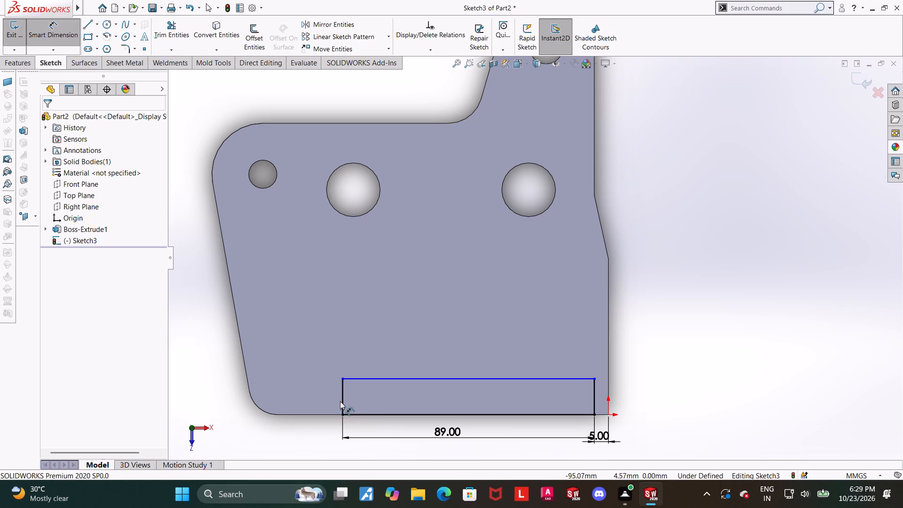
left_click(340, 401)
left_click(317, 397)
key("9")
key("Return")
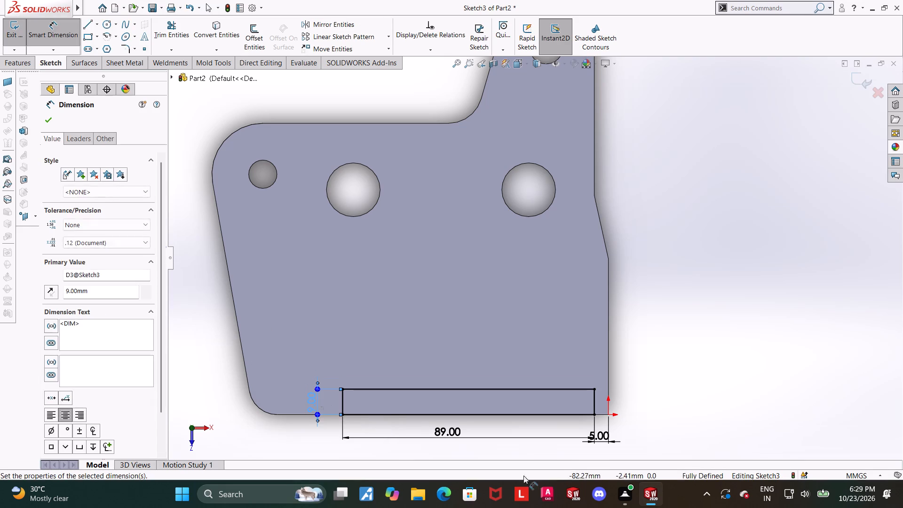
key("Escape")
left_click(790, 364)
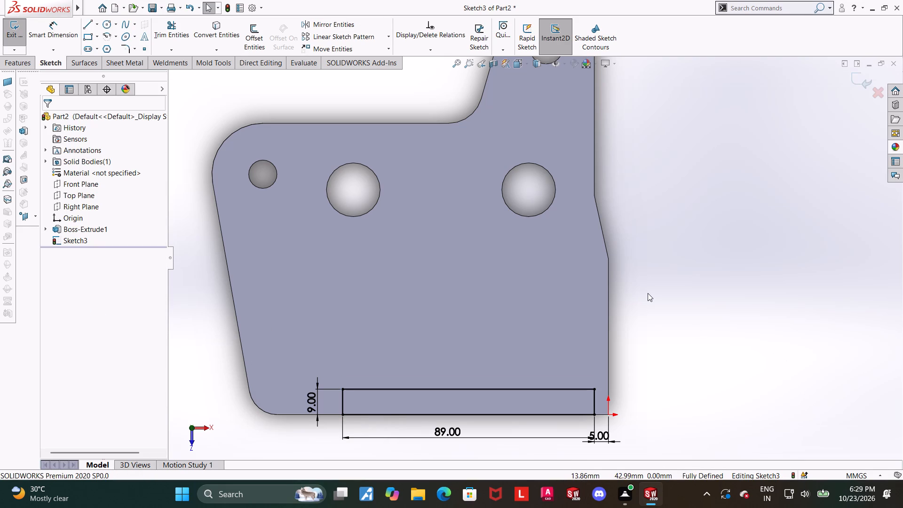
Sketch a second corner rectangle about 17 mm high above the 89 mm one, starting in line with its left side.
scroll(648, 293, "down", 1)
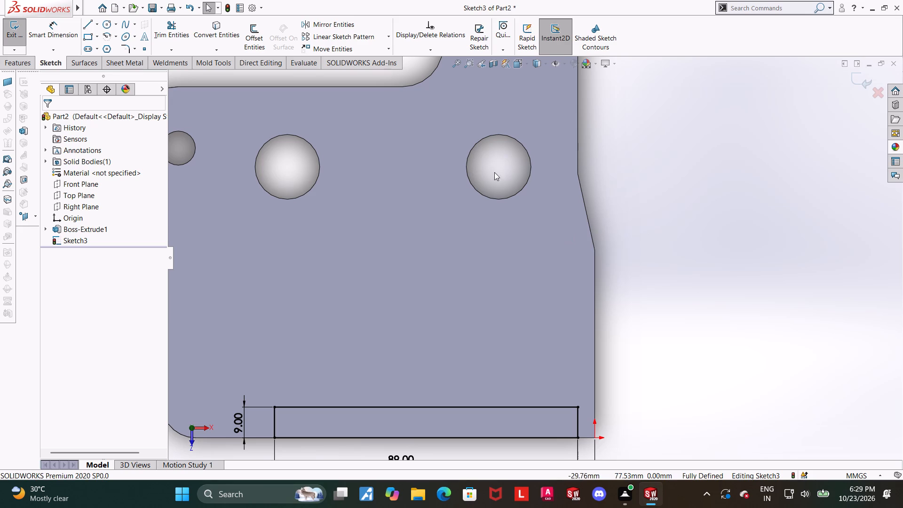
left_click(88, 34)
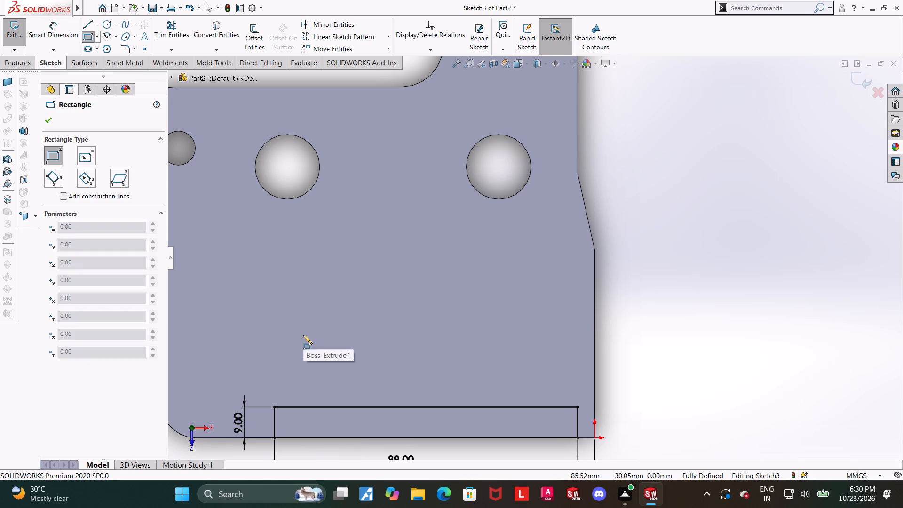
left_click(274, 354)
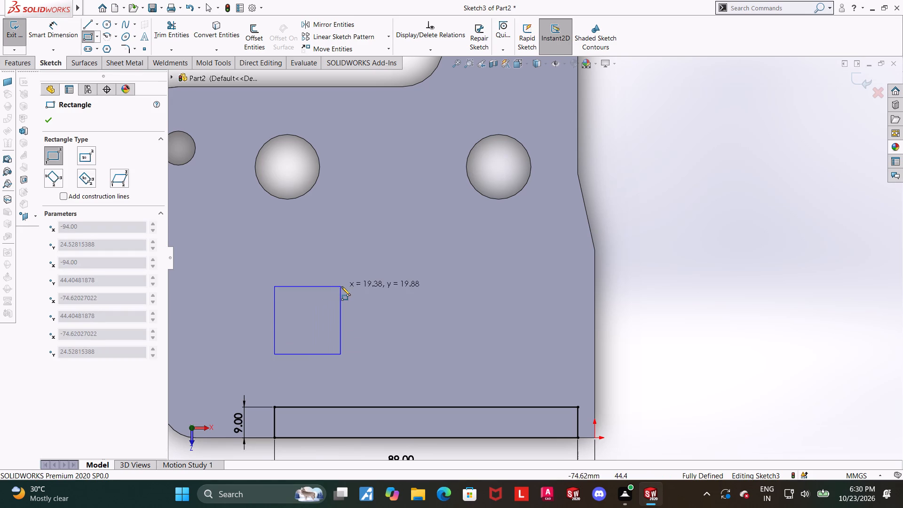
left_click(380, 295)
key("Escape")
Dimension the upper rectangle's bottom side as 27 mm, placed below the 89 mm dimension.
scroll(404, 318, "up", 2)
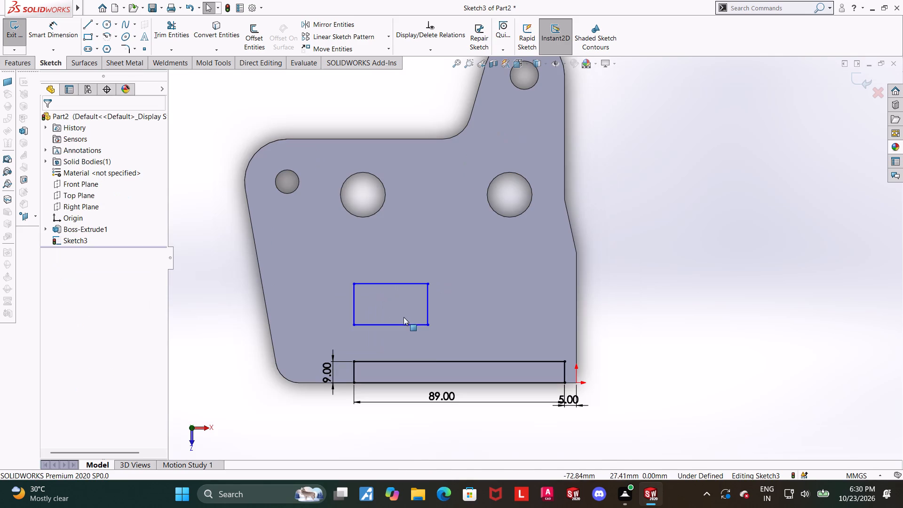
scroll(440, 368, "up", 1)
scroll(443, 373, "down", 1)
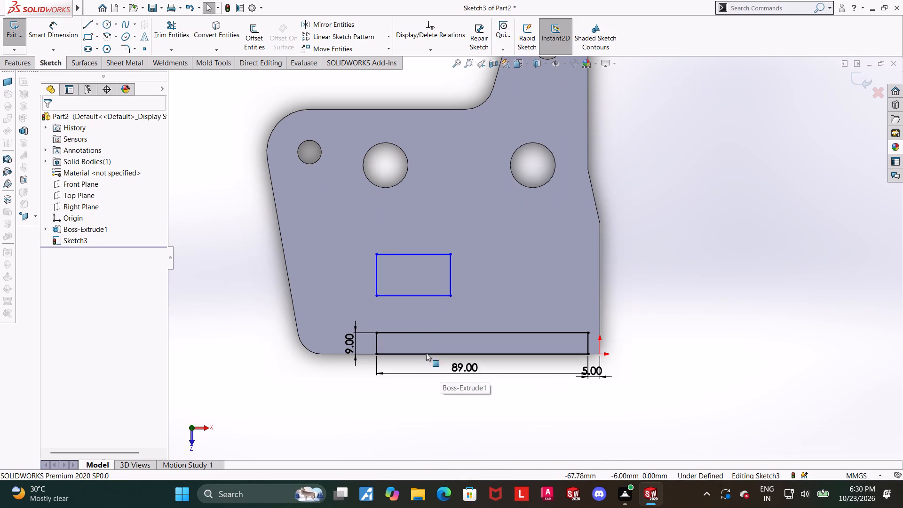
scroll(423, 350, "down", 1)
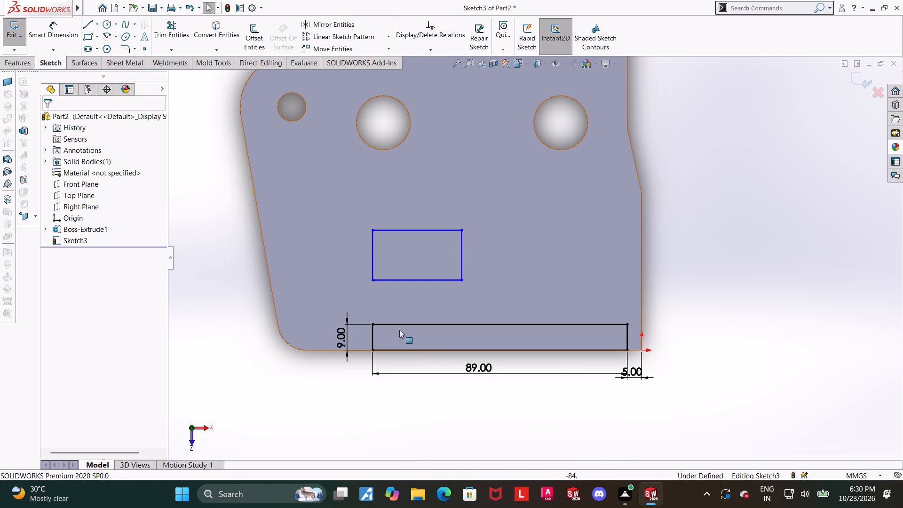
left_click(50, 33)
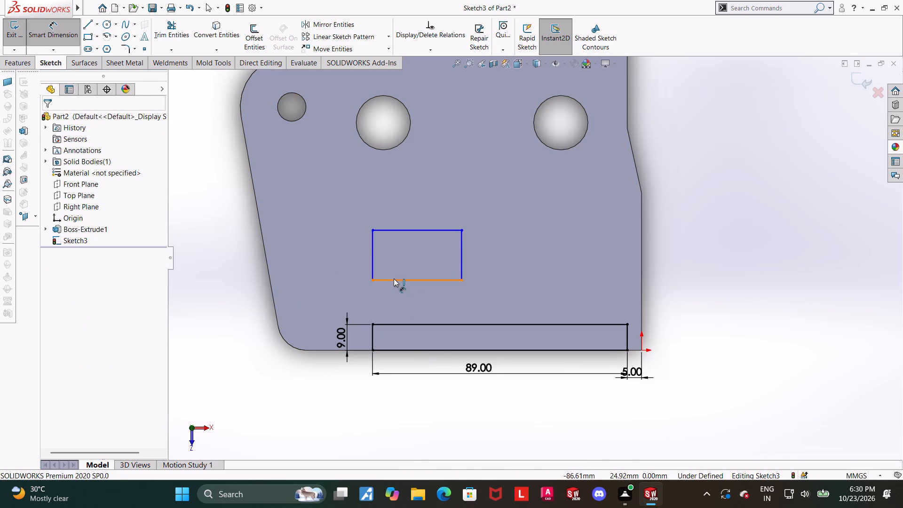
left_click(394, 278)
left_click(404, 397)
type("27")
key("Return")
key("Escape")
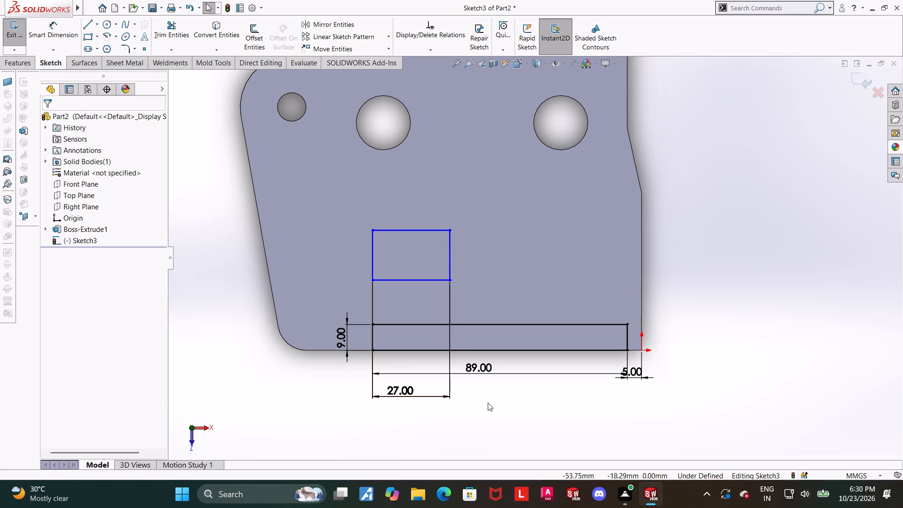
left_click(483, 416)
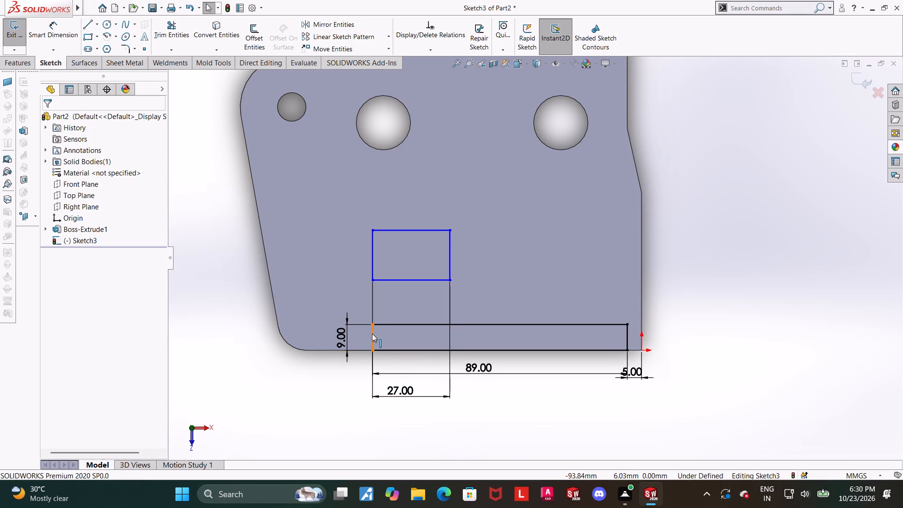
Make the left sides of the two rectangles collinear.
left_click(372, 333)
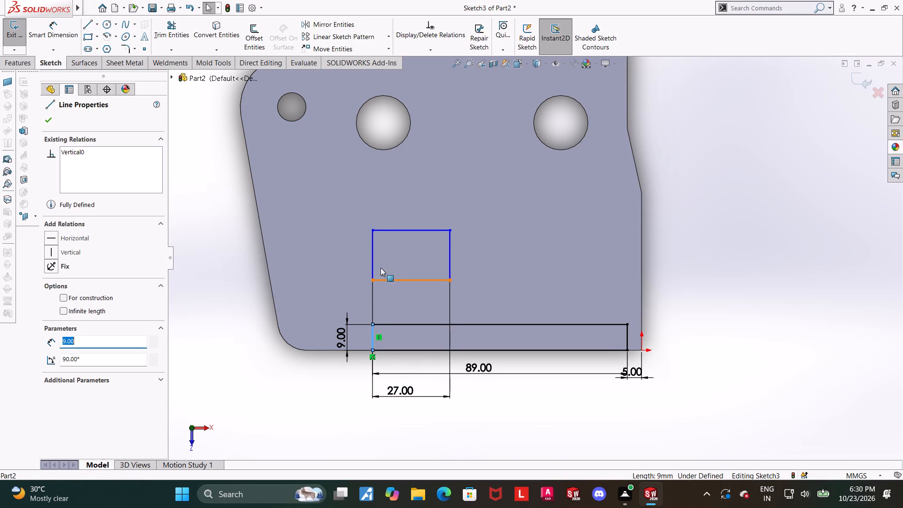
left_click(372, 265, "ctrl")
left_click(45, 306)
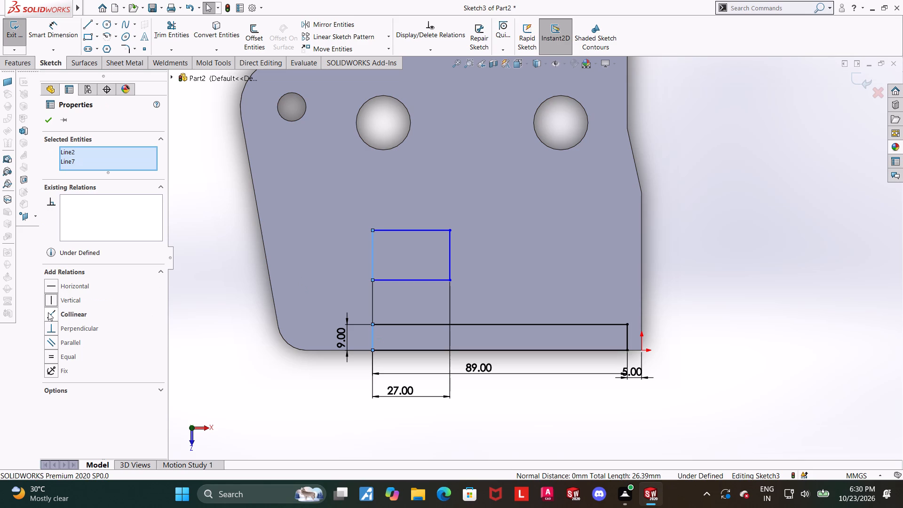
left_click(48, 312)
left_click(849, 335)
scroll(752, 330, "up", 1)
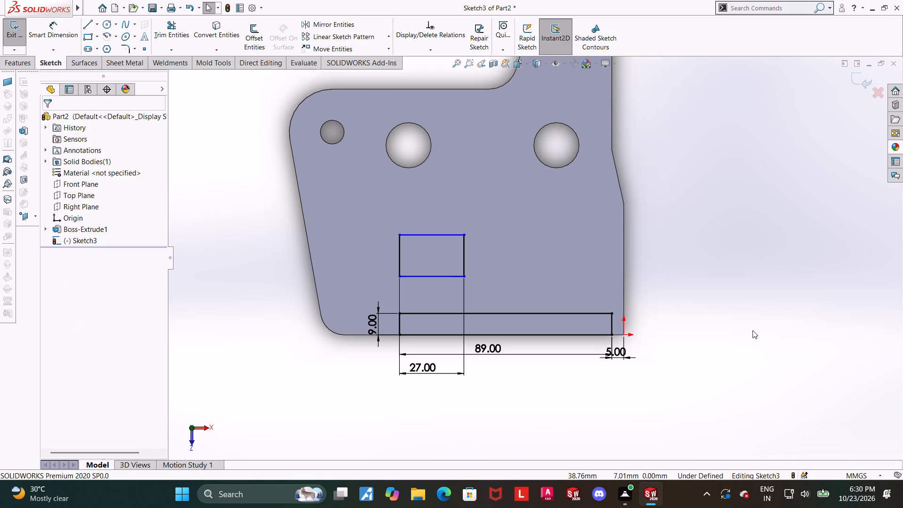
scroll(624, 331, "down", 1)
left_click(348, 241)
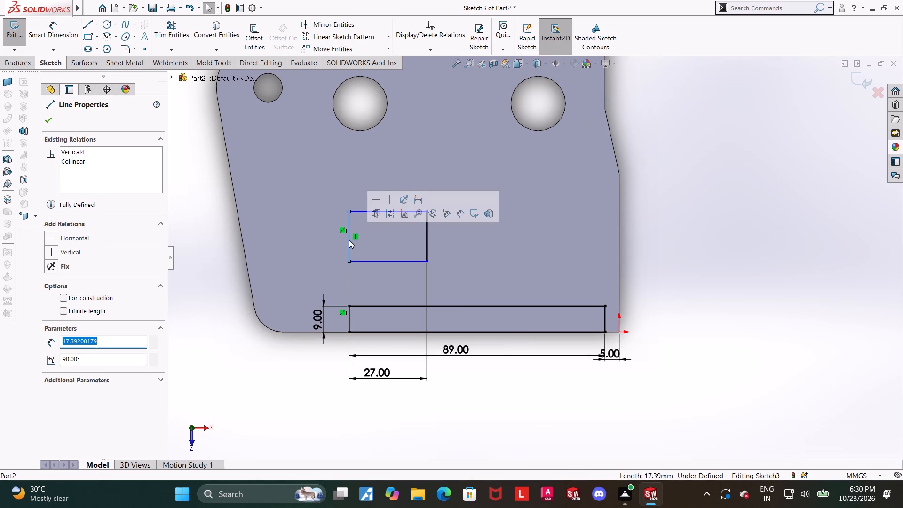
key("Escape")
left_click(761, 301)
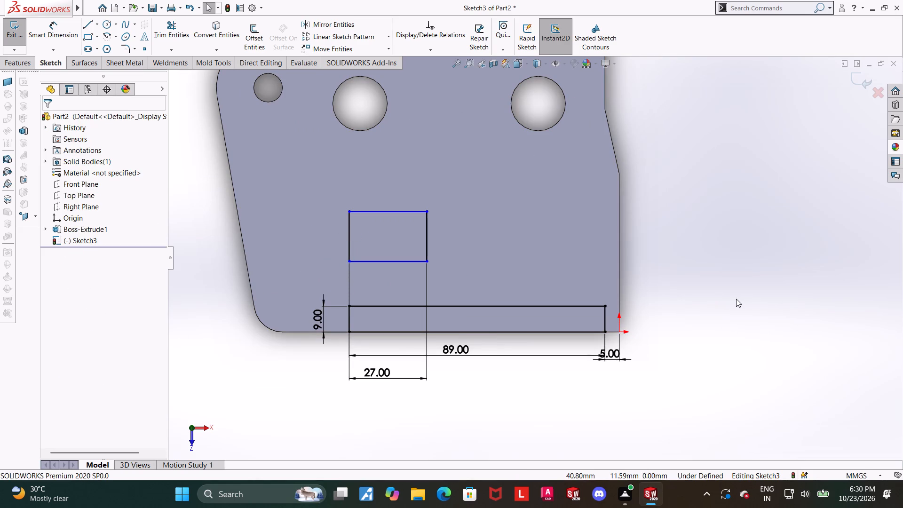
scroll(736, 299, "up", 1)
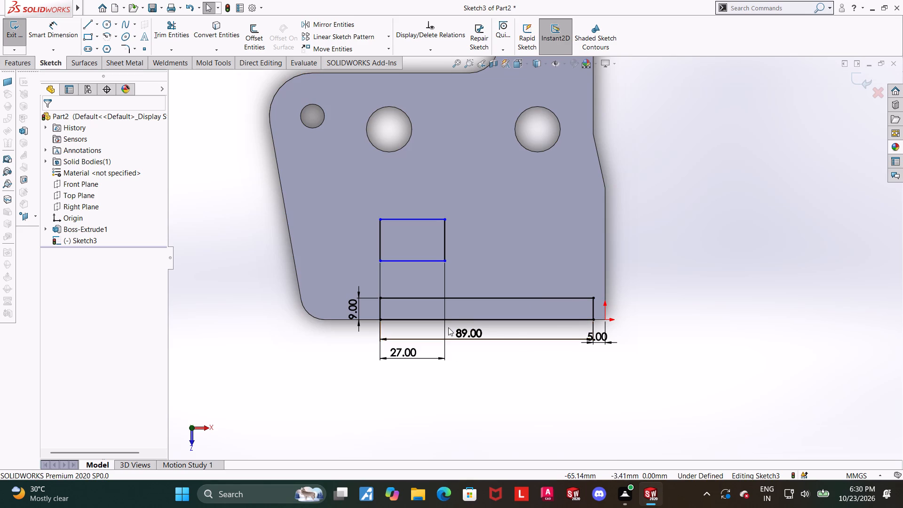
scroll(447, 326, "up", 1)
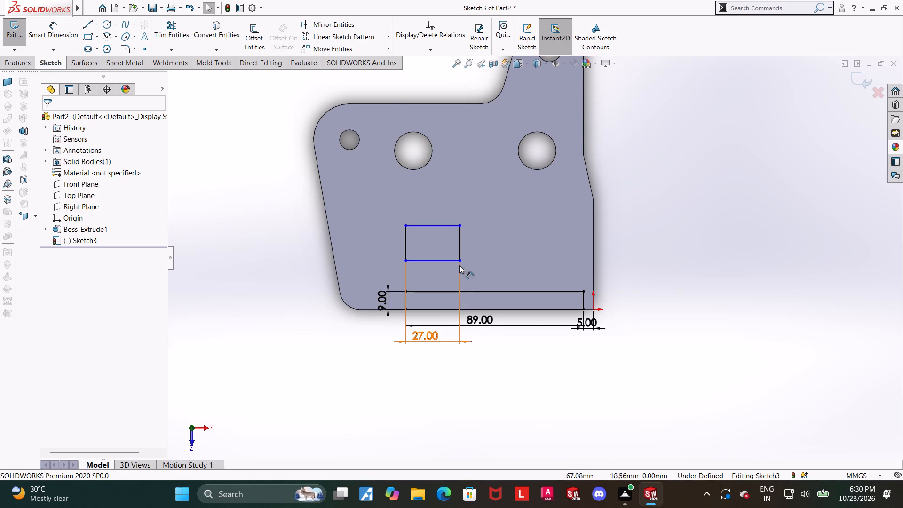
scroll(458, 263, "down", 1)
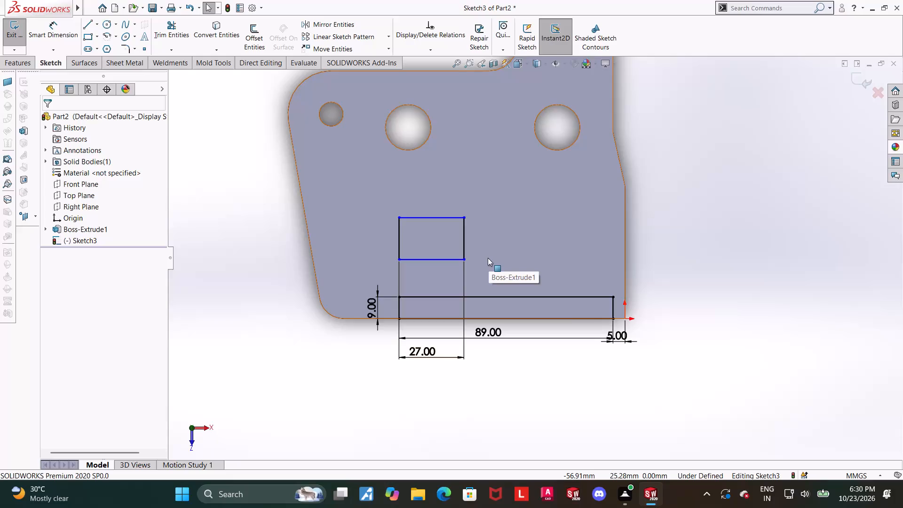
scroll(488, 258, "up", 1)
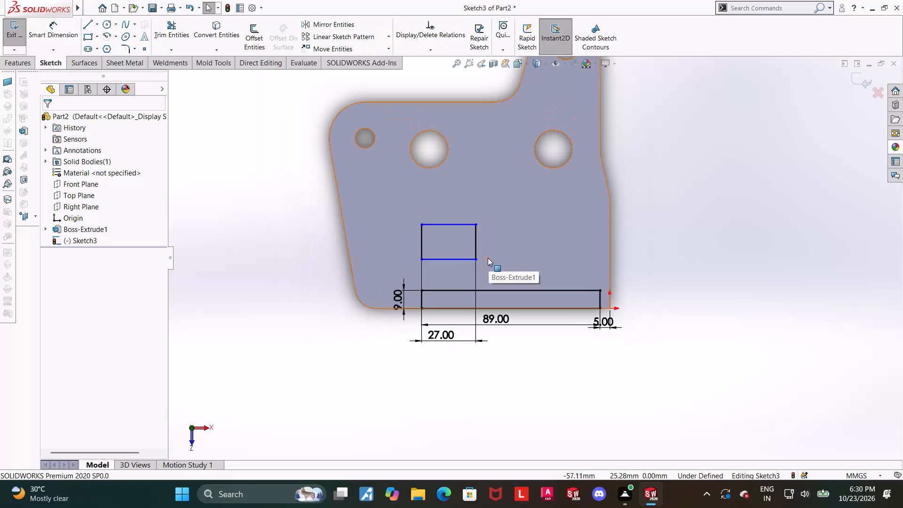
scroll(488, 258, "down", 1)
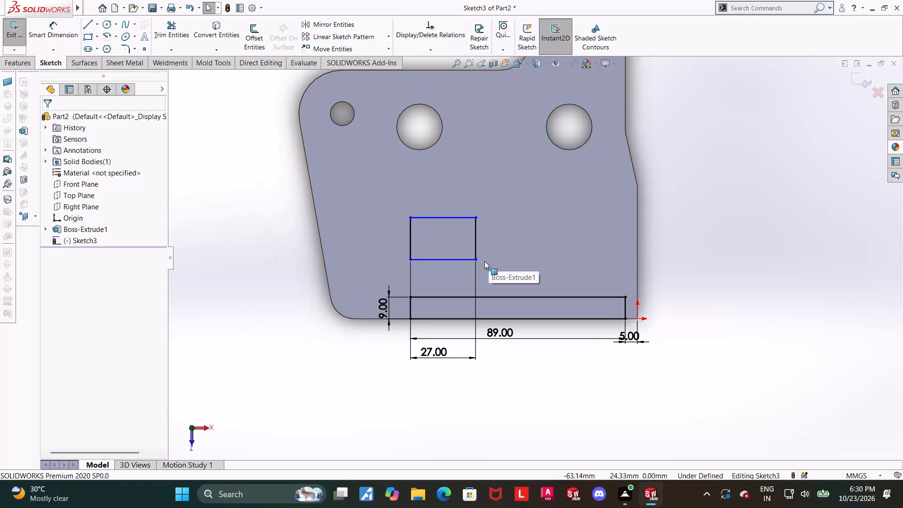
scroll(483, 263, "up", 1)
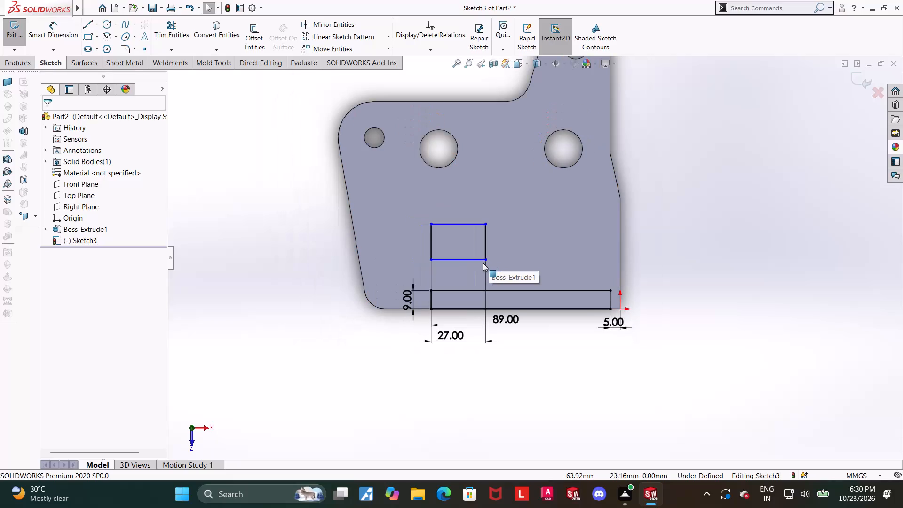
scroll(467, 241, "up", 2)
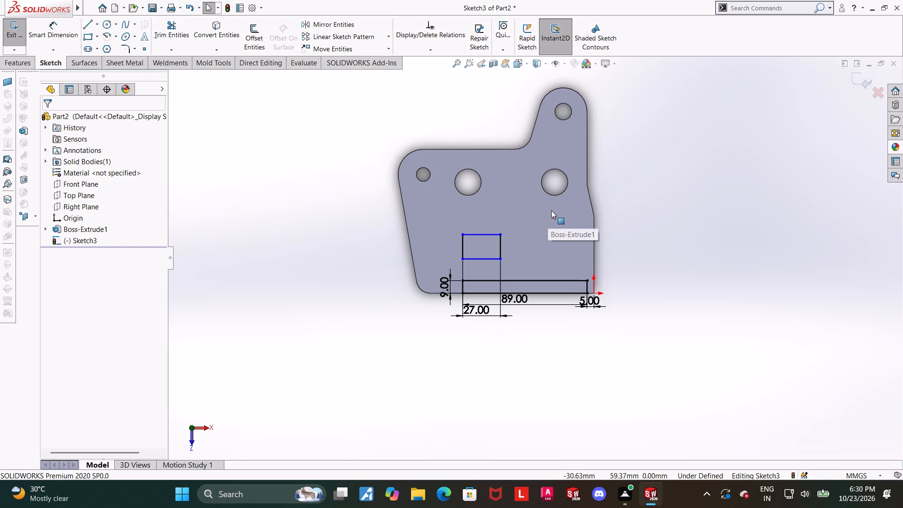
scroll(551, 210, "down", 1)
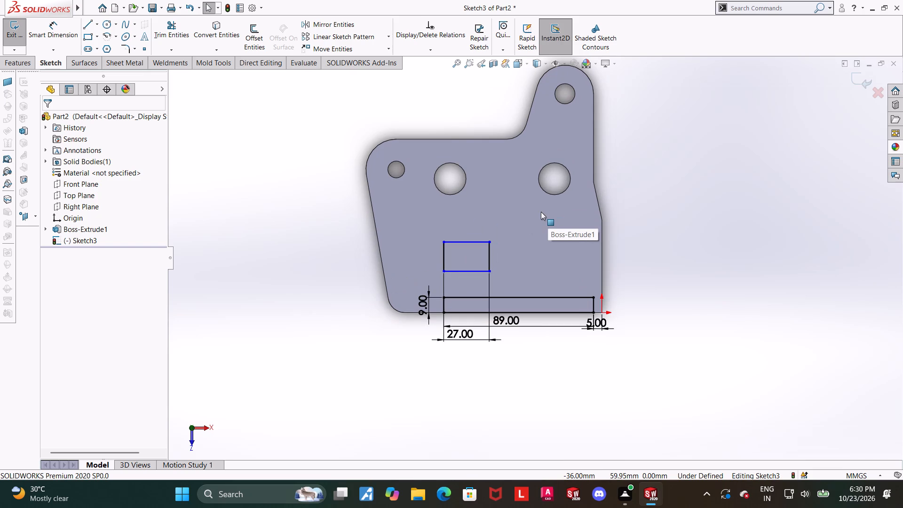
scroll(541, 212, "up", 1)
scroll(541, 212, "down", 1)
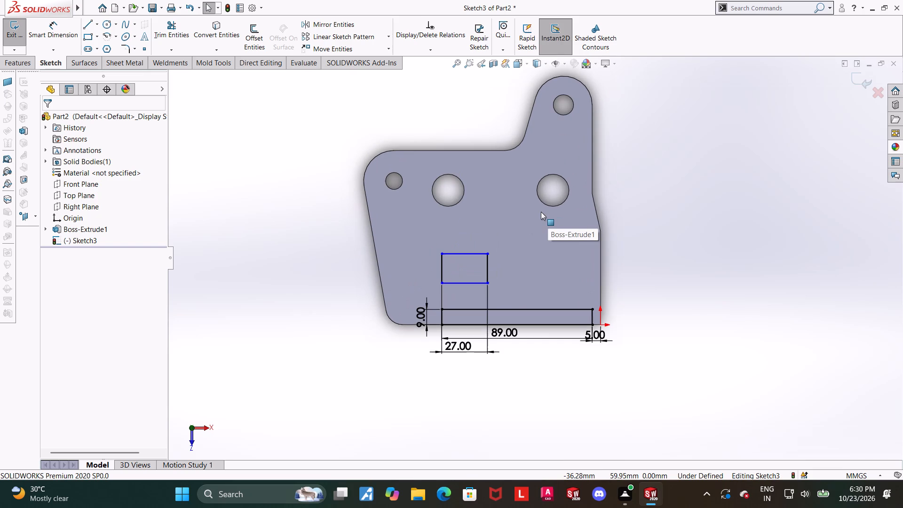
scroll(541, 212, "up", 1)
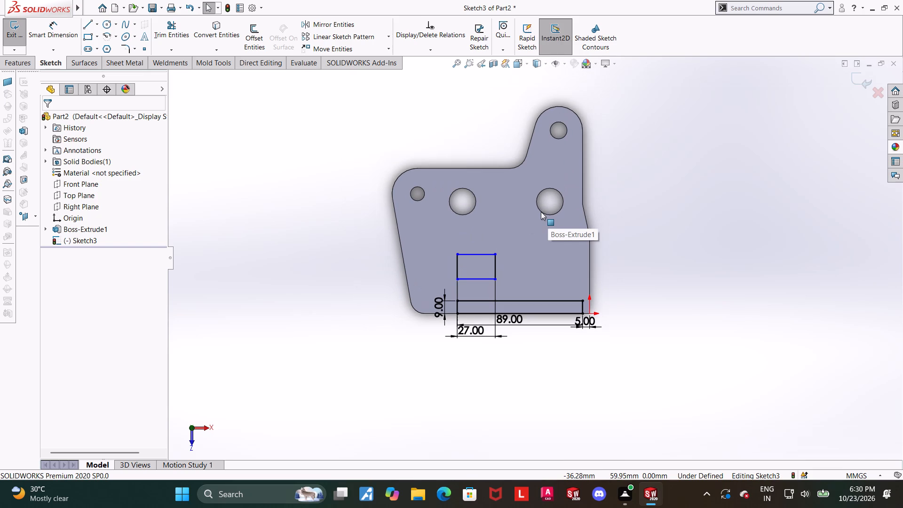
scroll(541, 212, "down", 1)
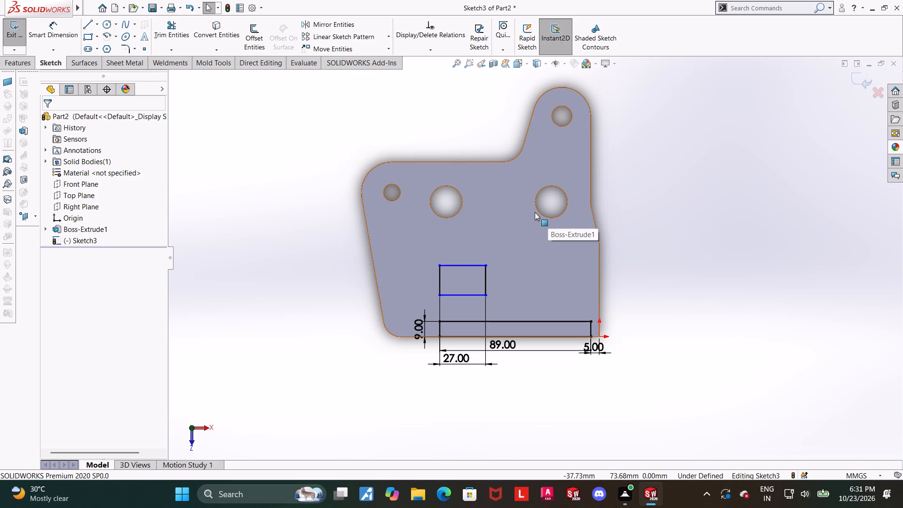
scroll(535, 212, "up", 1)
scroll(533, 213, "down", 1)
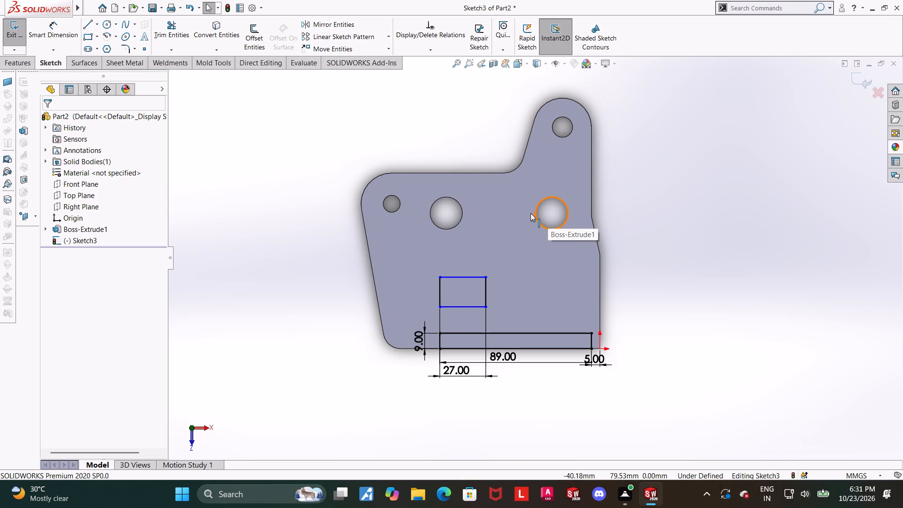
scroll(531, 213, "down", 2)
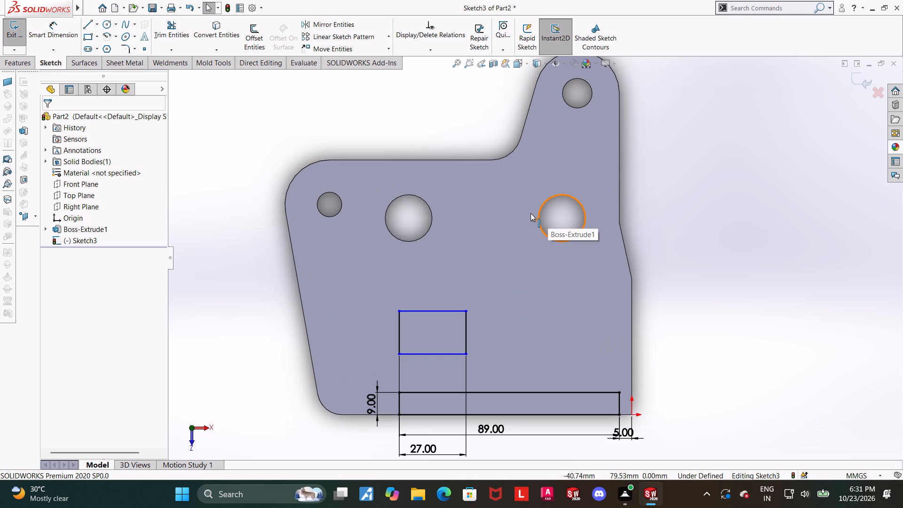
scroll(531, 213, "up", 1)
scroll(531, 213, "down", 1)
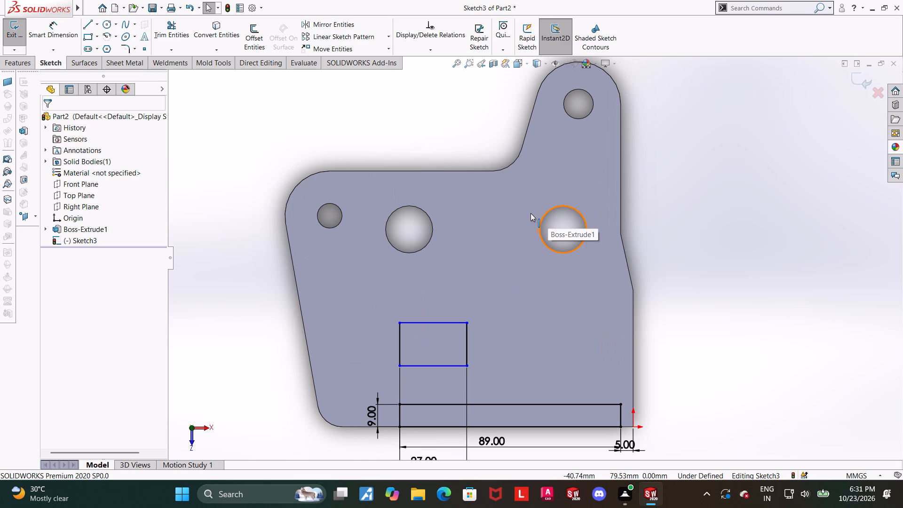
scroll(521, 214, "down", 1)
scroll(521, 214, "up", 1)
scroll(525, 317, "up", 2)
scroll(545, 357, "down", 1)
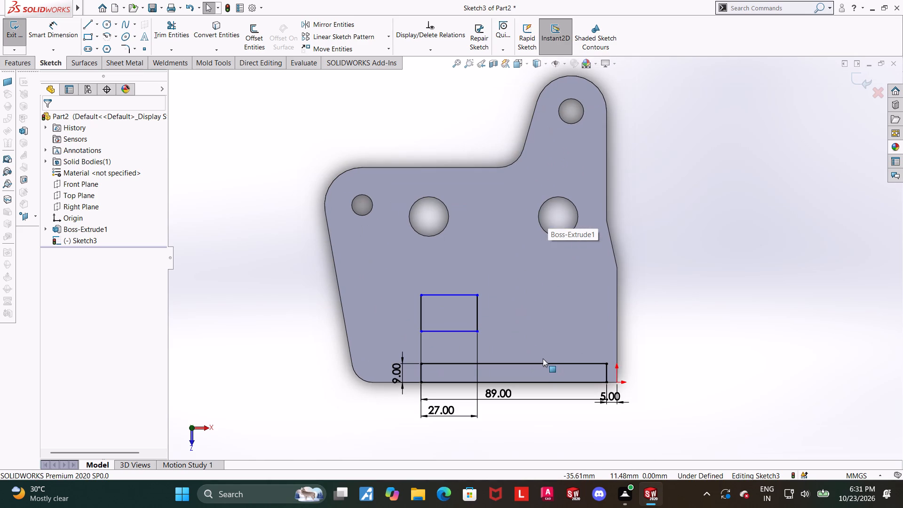
Dimension the 27 mm rectangle's left-side midpoint as 32 mm above the plate's bottom edge, placing the dimension outside the plate.
left_click(69, 32)
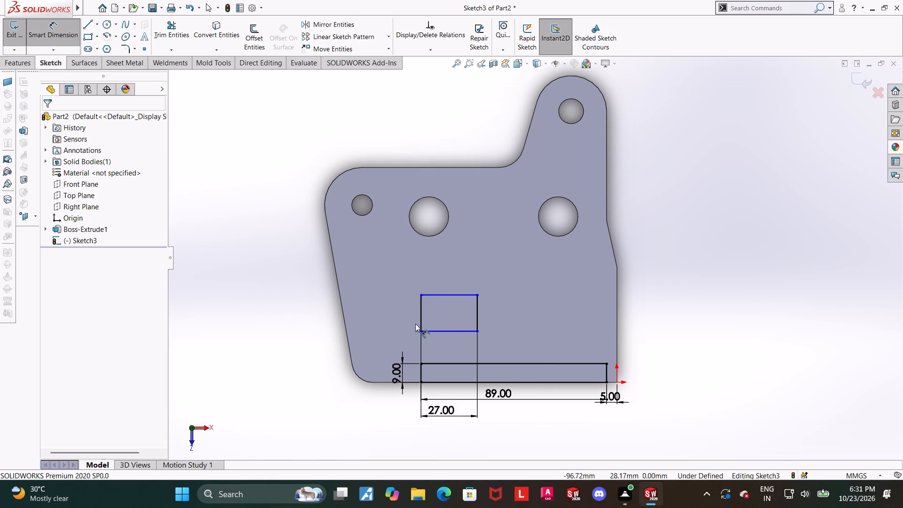
left_click(421, 314)
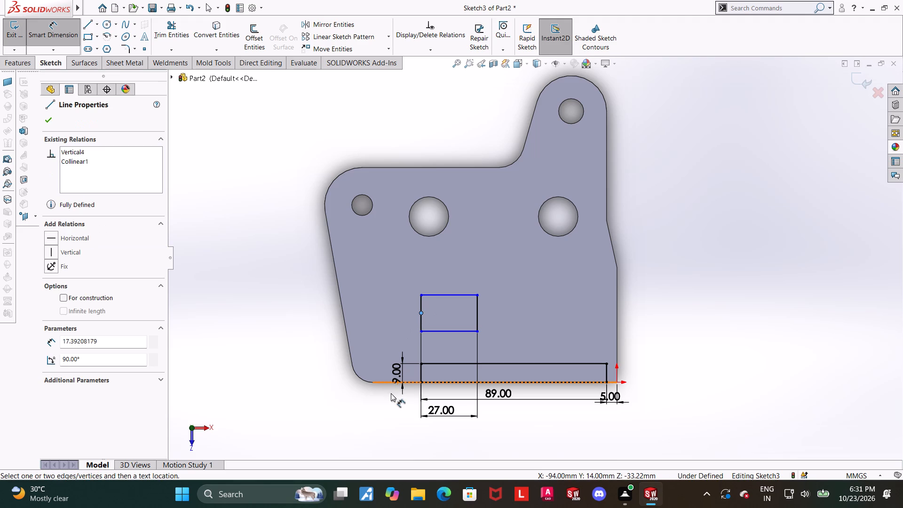
left_click(384, 384)
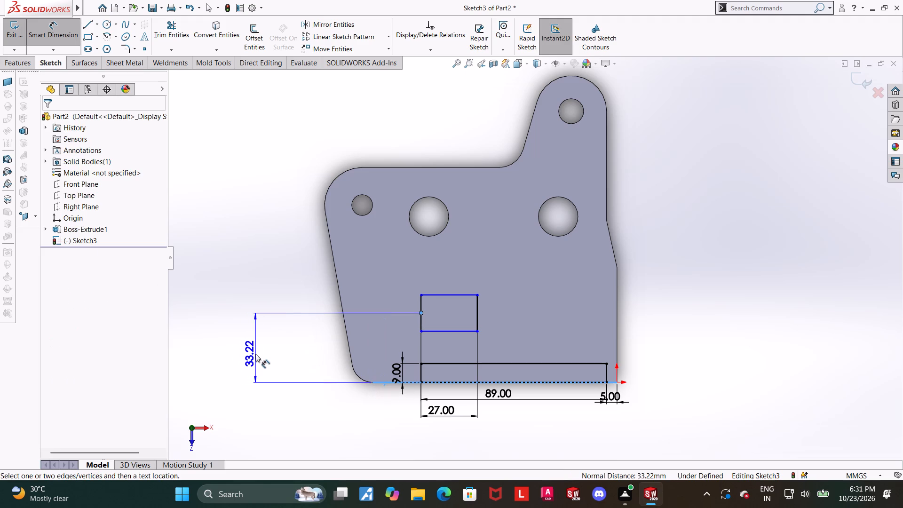
left_click(255, 354)
type("32")
key("Return")
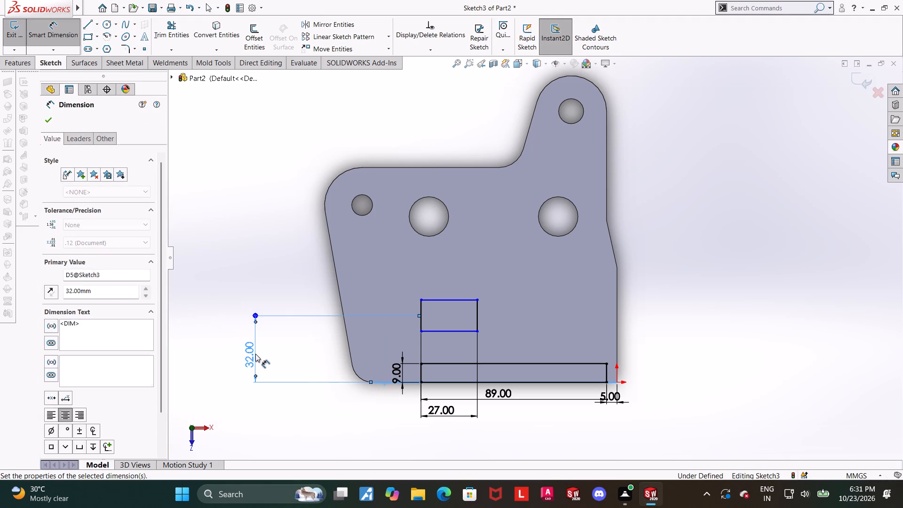
key("Escape")
left_click(683, 333)
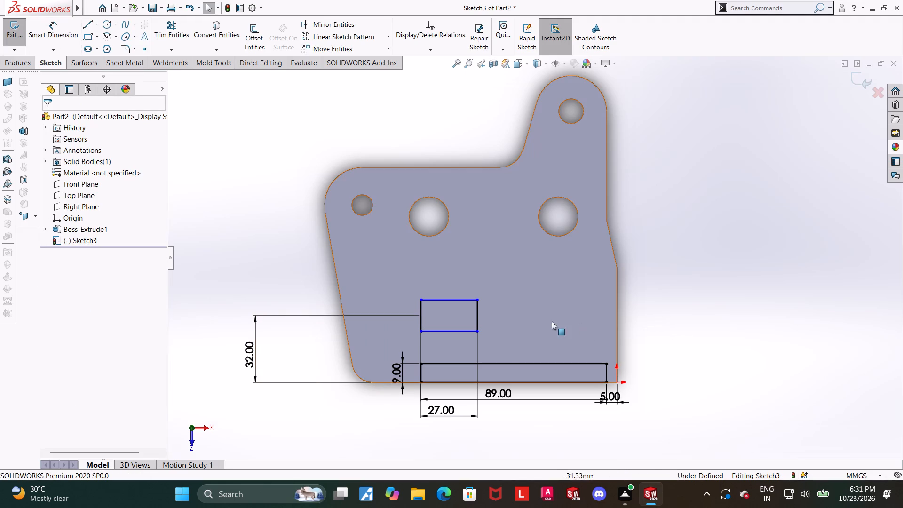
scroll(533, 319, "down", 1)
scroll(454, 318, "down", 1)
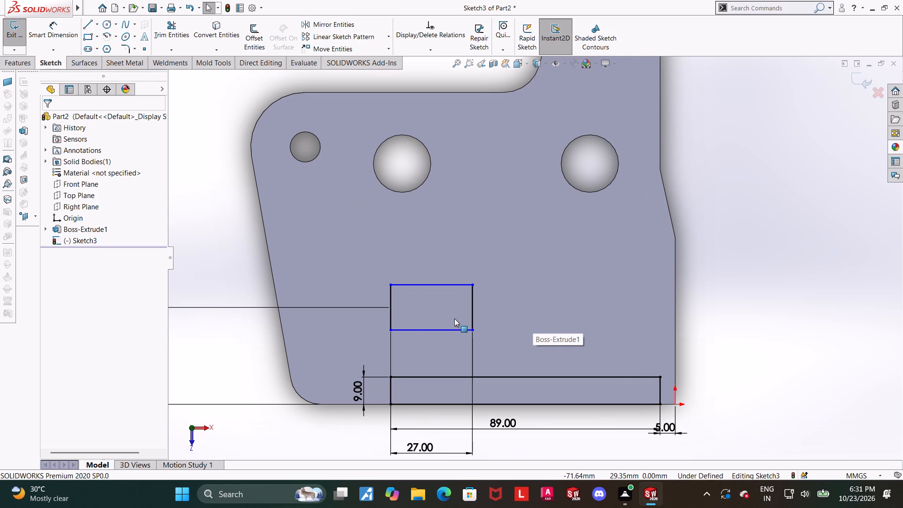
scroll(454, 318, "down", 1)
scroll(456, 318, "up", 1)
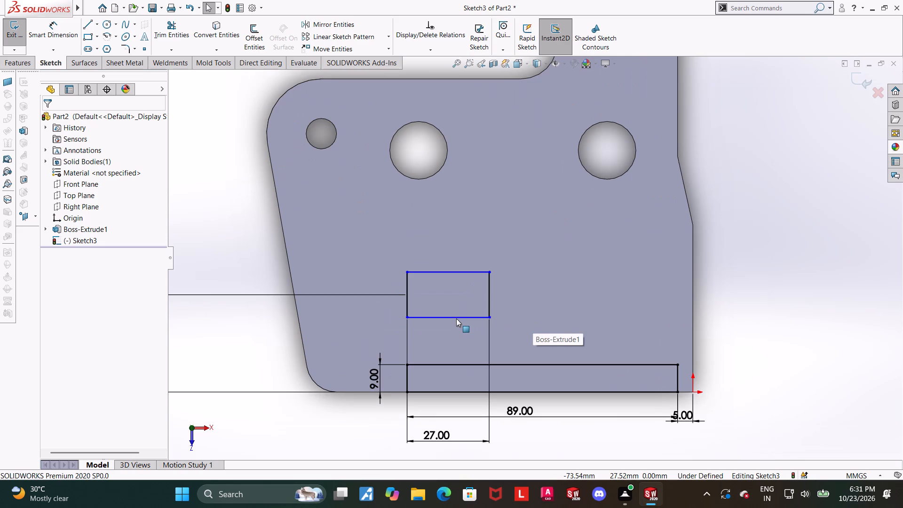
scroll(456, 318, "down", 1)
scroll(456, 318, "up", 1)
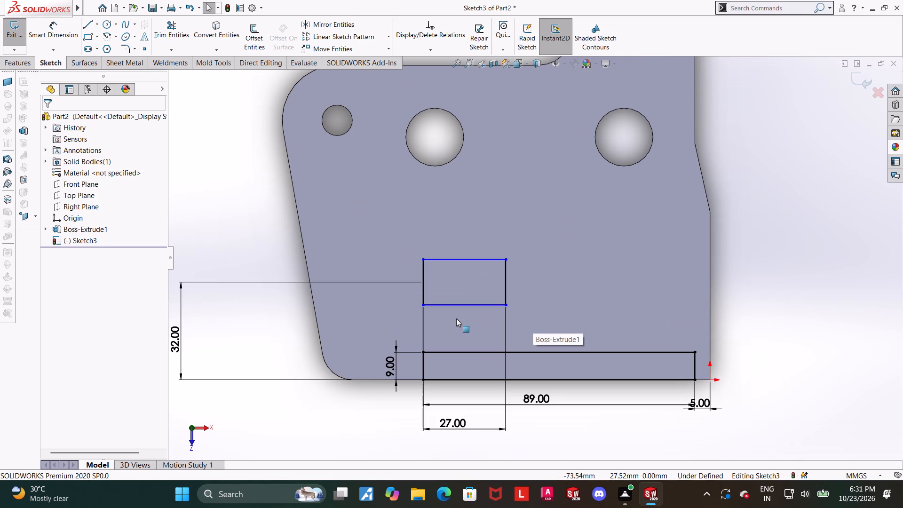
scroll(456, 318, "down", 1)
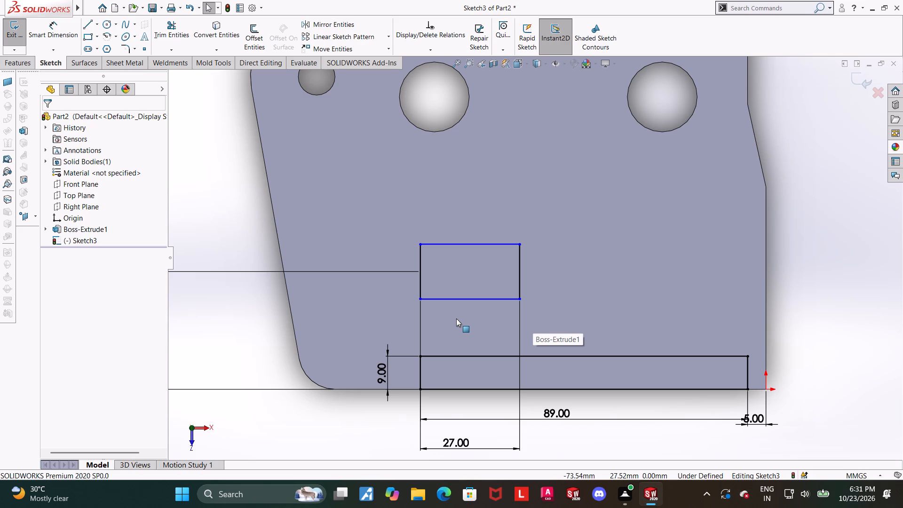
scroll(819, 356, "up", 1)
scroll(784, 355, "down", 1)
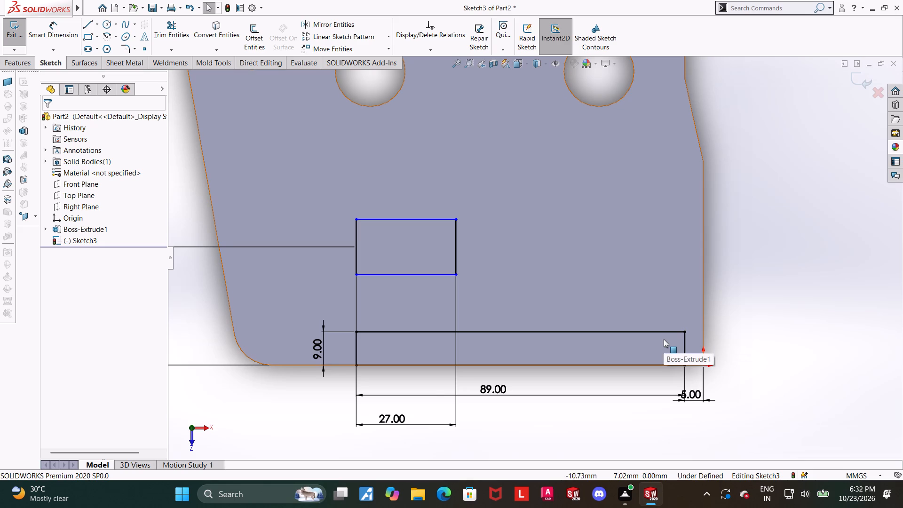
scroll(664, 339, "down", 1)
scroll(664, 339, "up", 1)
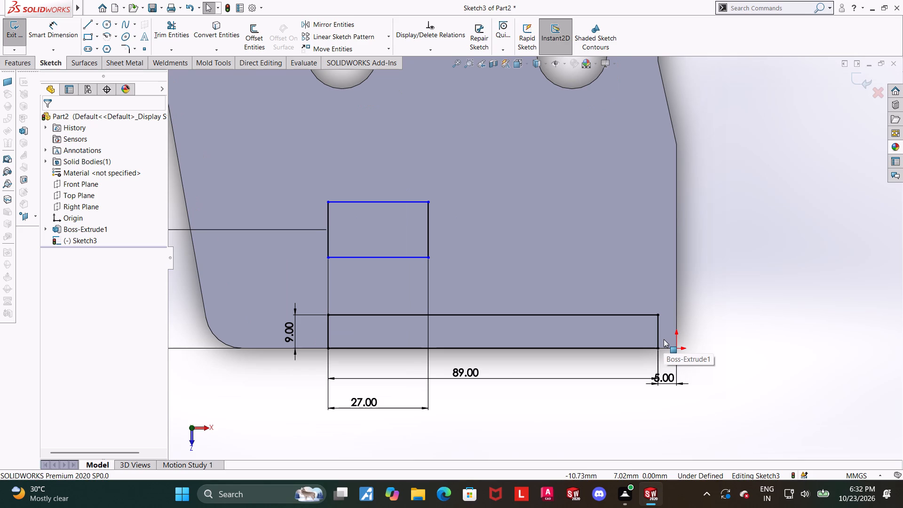
Sketch a third corner rectangle about 82 mm by 8 mm above the 27 mm rectangle, starting in line with its left side.
scroll(485, 350, "up", 4)
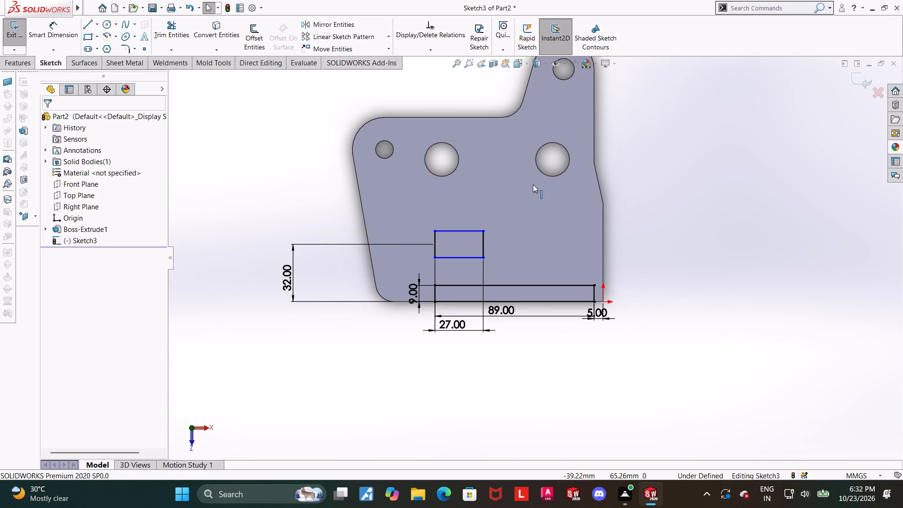
scroll(533, 184, "down", 2)
left_click(83, 35)
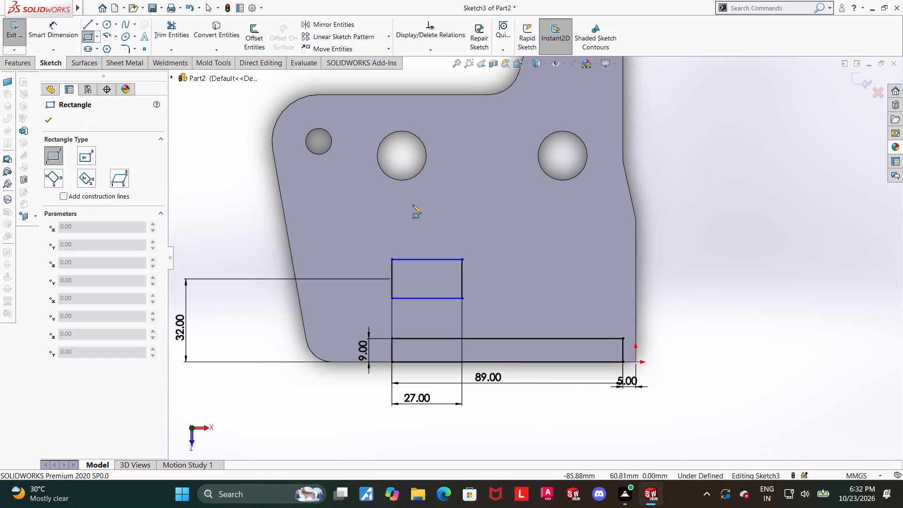
left_click(394, 223)
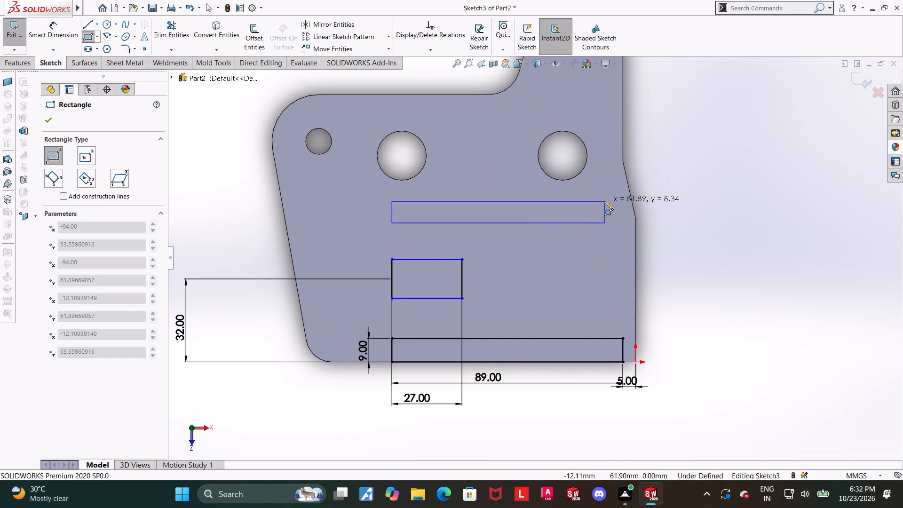
left_click(606, 201)
key("Escape")
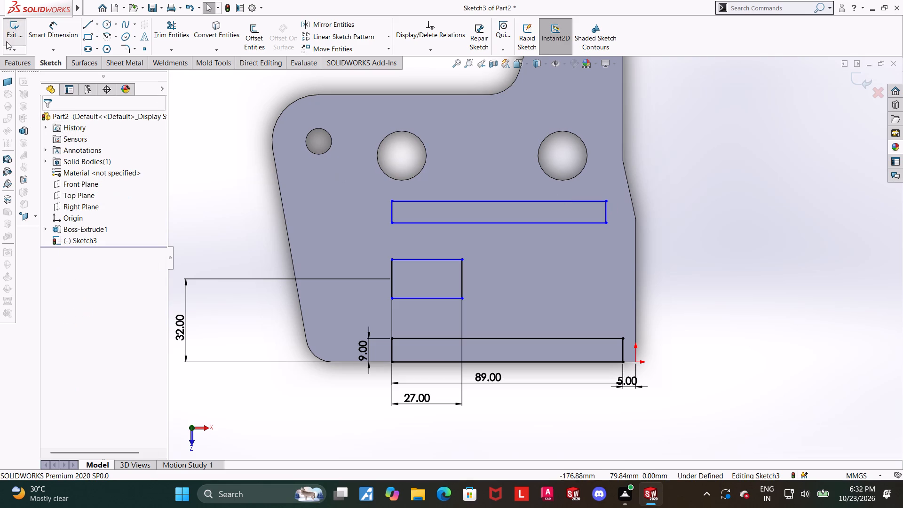
Dimension the top rectangle's left side as 9 mm high.
left_click(39, 34)
left_click(392, 215)
left_click(378, 211)
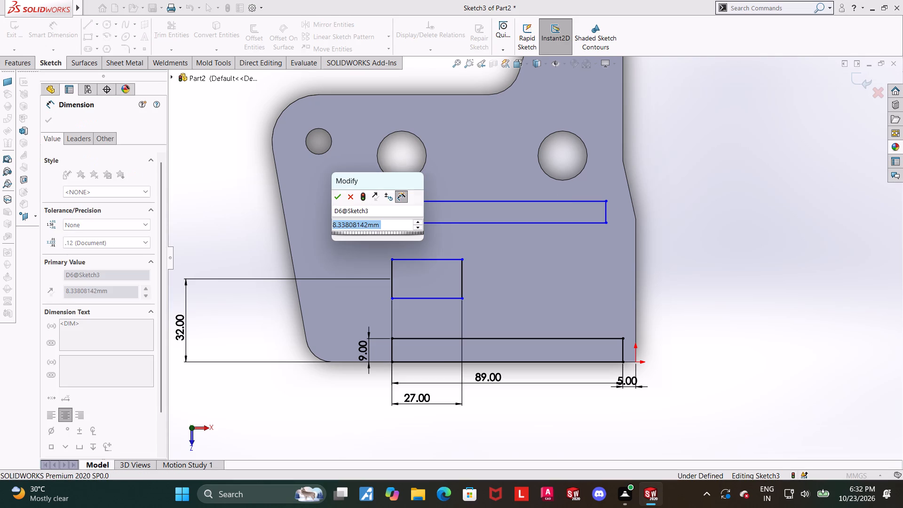
key("9")
key("Return")
key("Escape")
left_click(756, 239)
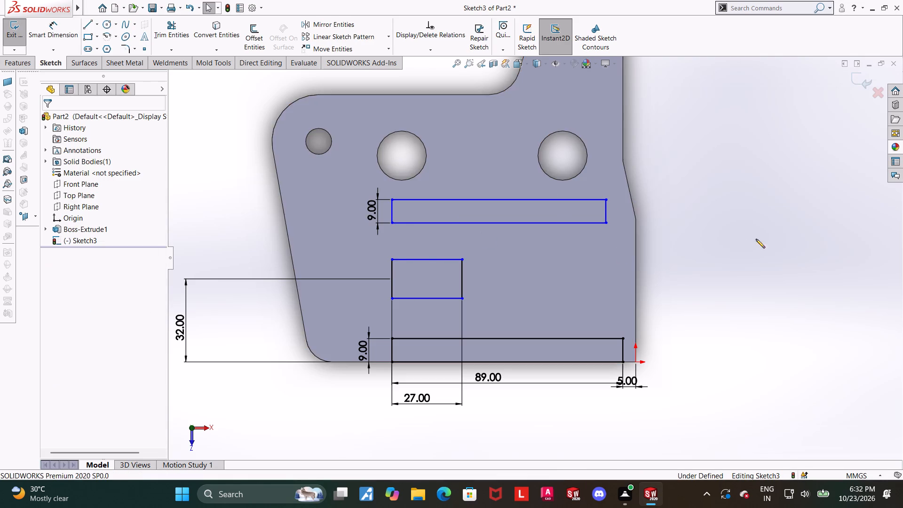
Make the left sides of the 27 mm rectangle and the top rectangle collinear.
left_click(393, 270)
left_click(391, 217, "ctrl")
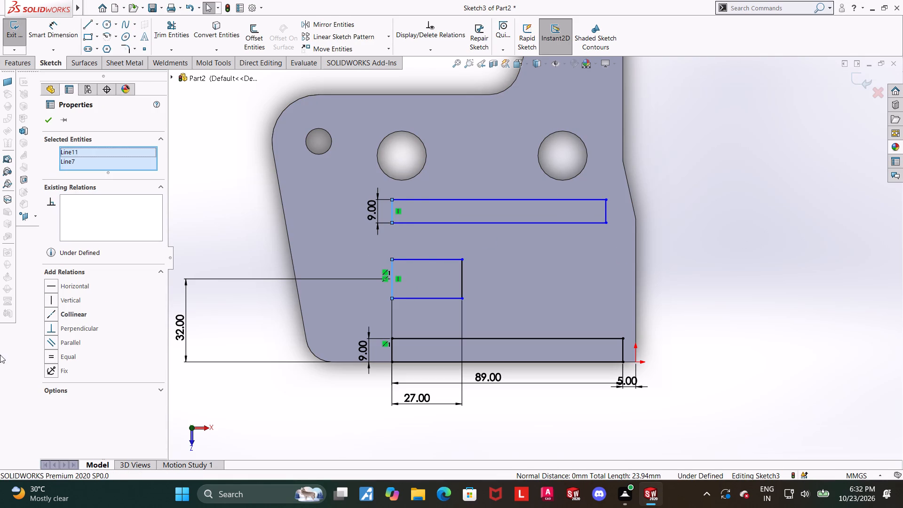
left_click(46, 318)
left_click(739, 296)
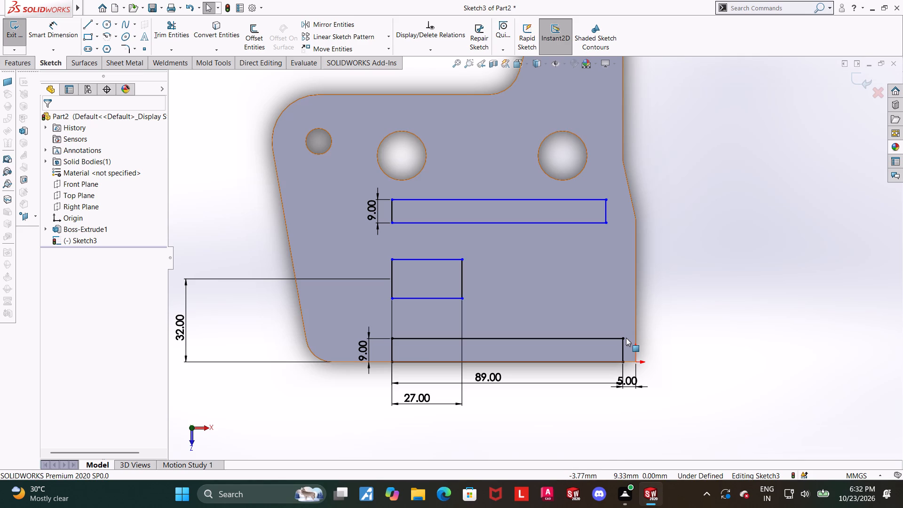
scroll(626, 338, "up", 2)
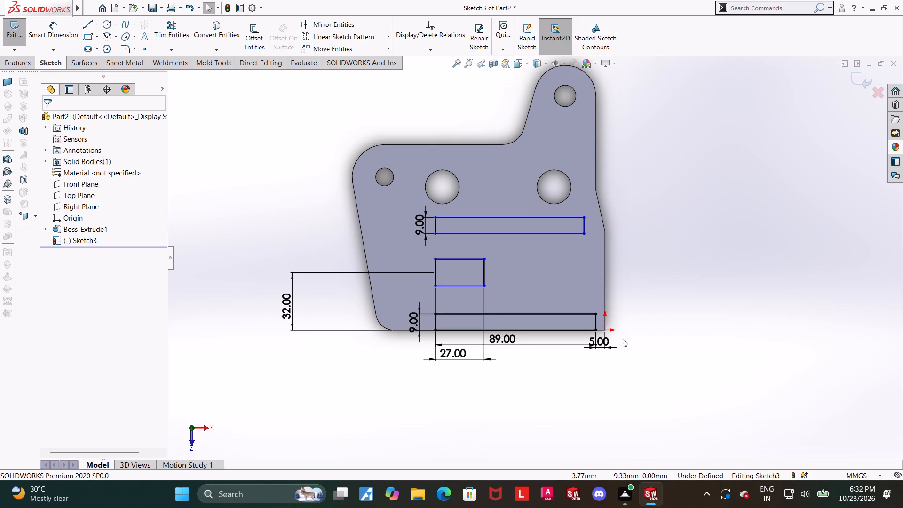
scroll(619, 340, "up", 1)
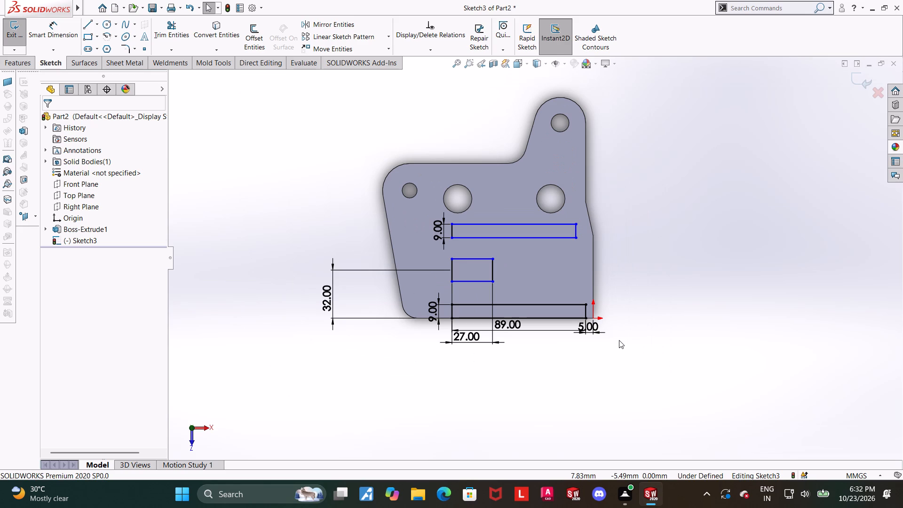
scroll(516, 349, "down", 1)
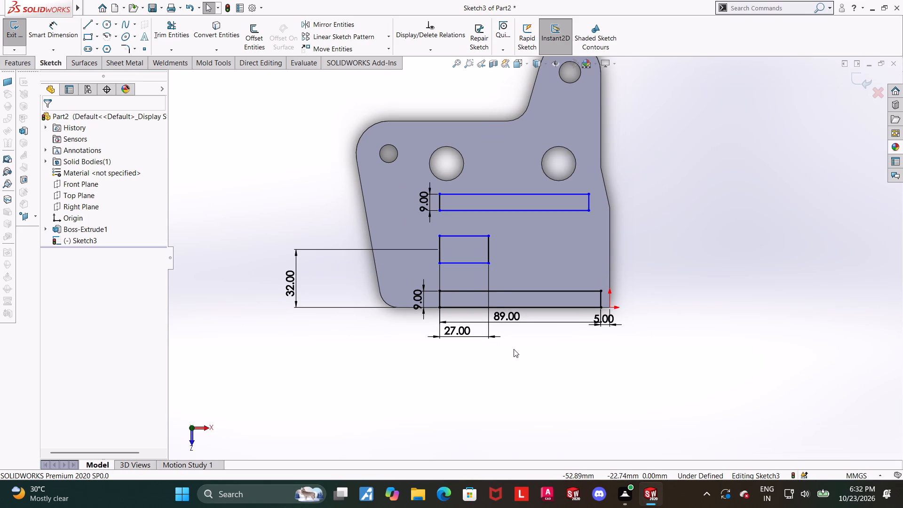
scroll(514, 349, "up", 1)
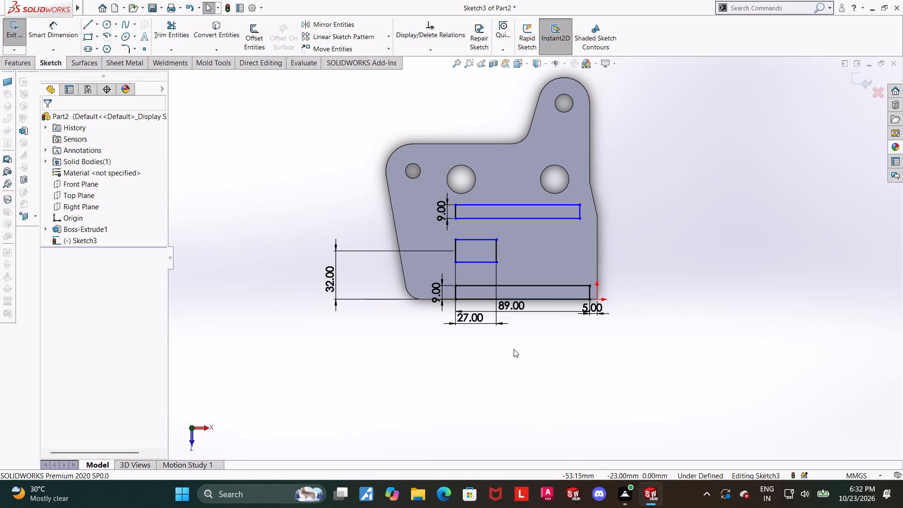
Dimension the vertical gap between the top rectangle's lower edge and the bottom rectangle's upper edge as 37 mm, placing it outside the plate.
scroll(512, 349, "up", 1)
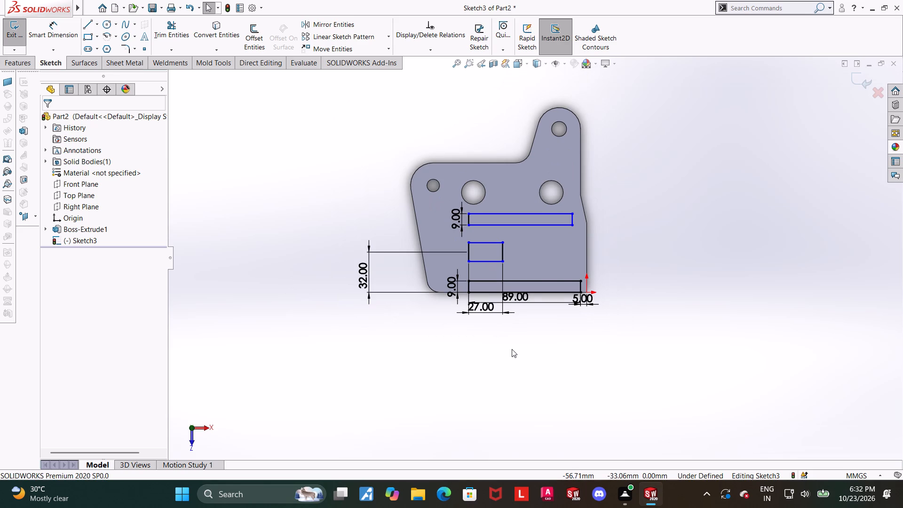
scroll(512, 349, "up", 1)
scroll(529, 226, "down", 2)
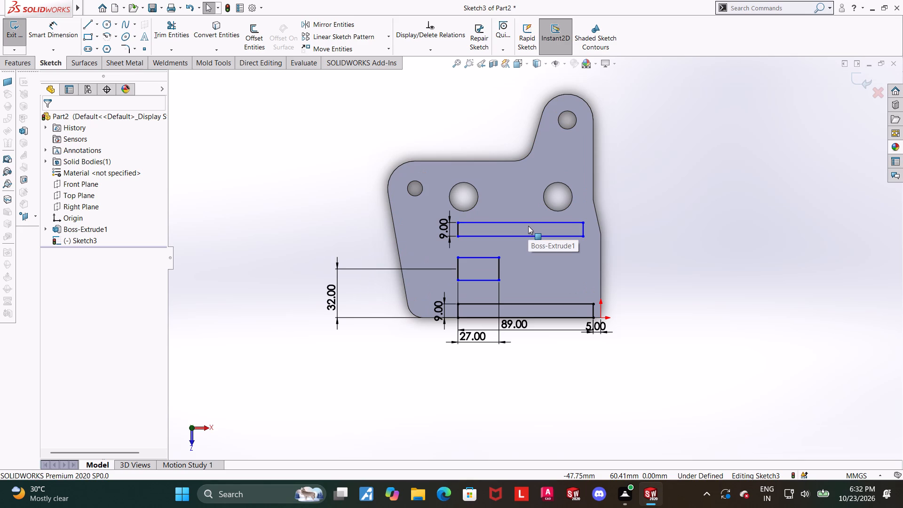
scroll(527, 227, "up", 1)
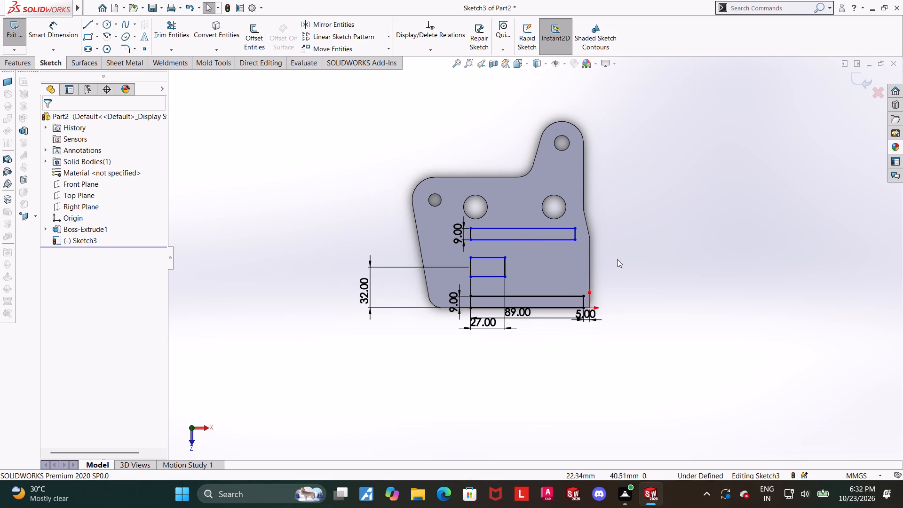
scroll(620, 263, "down", 1)
key("Escape")
key("Escape")
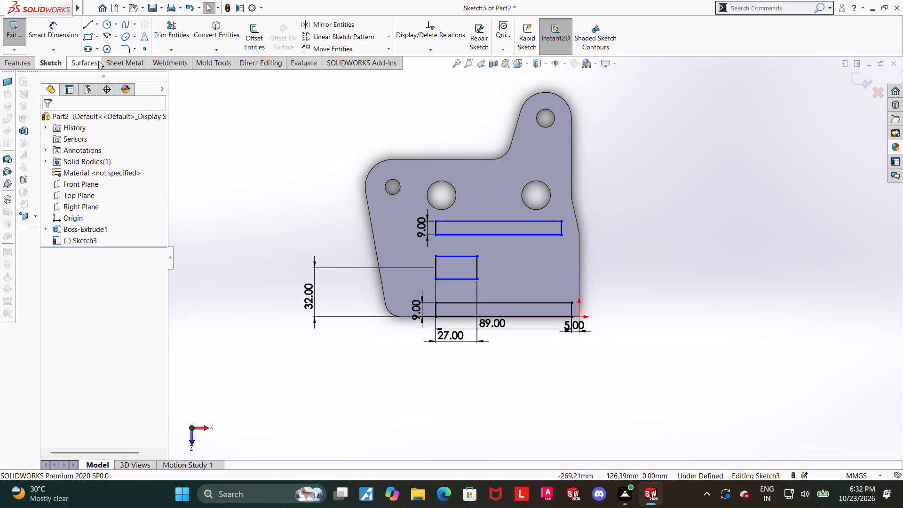
left_click(71, 32)
left_click(509, 233)
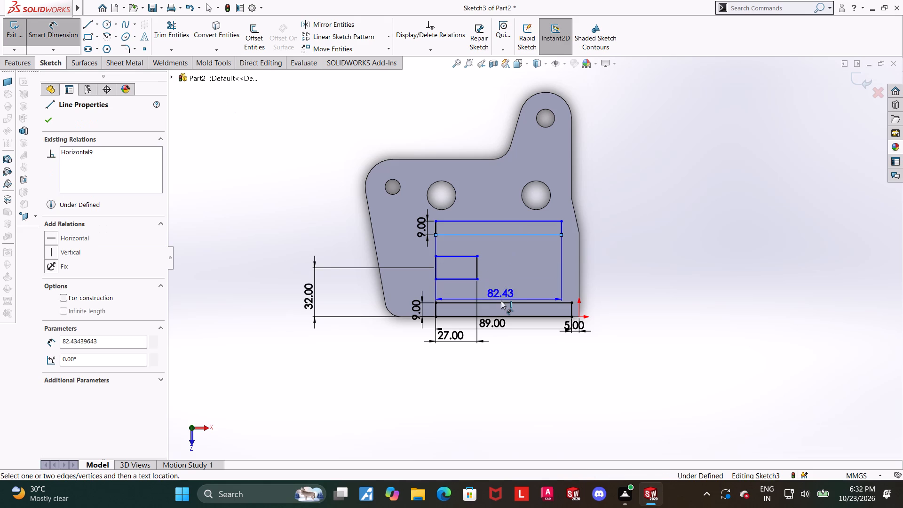
left_click(501, 302)
left_click(258, 261)
type("37")
key("Return")
key("Escape")
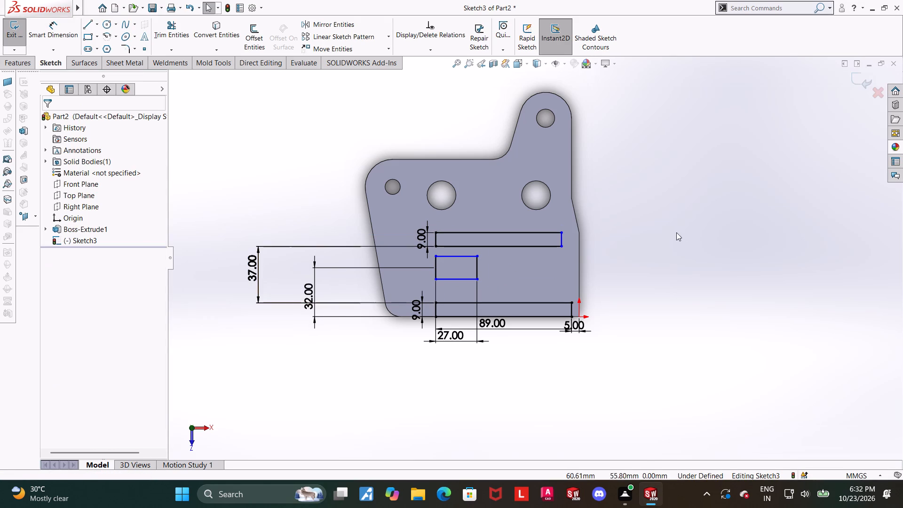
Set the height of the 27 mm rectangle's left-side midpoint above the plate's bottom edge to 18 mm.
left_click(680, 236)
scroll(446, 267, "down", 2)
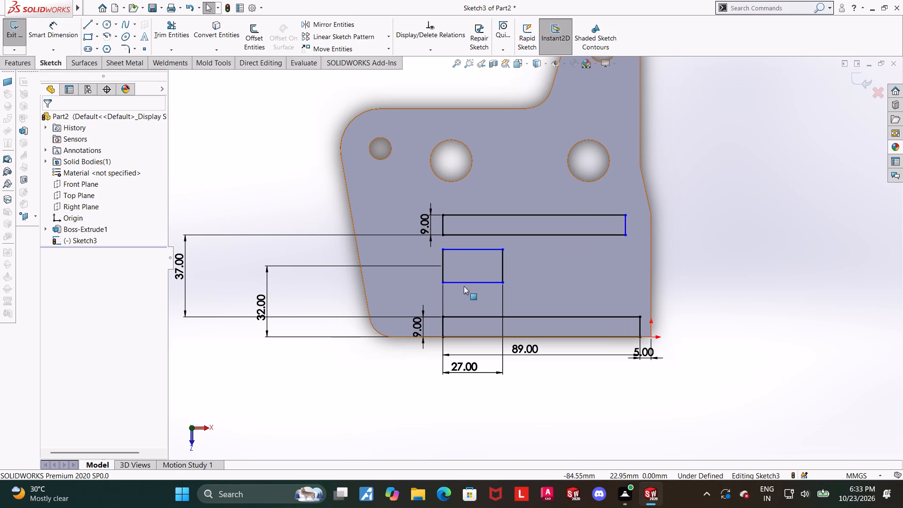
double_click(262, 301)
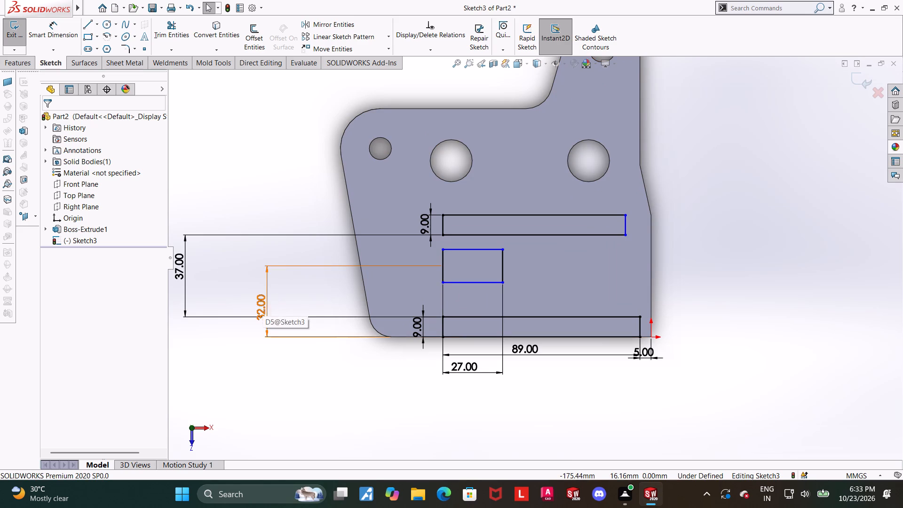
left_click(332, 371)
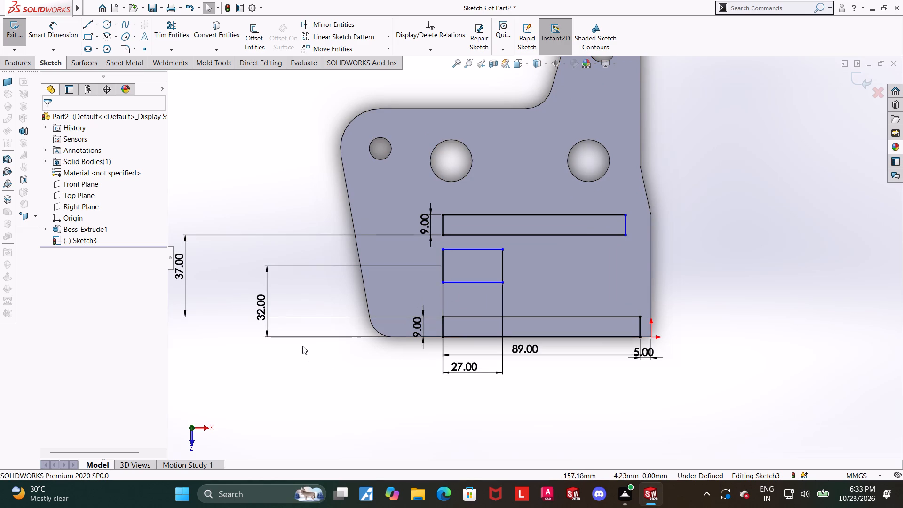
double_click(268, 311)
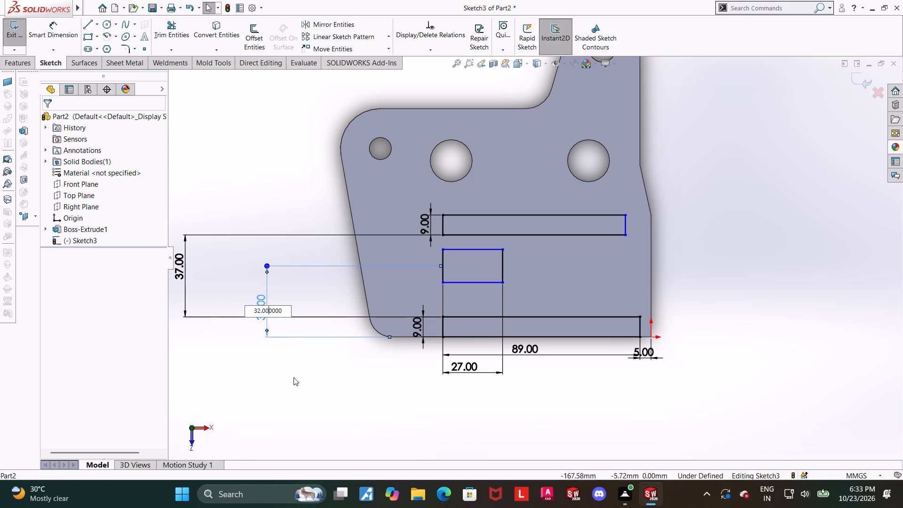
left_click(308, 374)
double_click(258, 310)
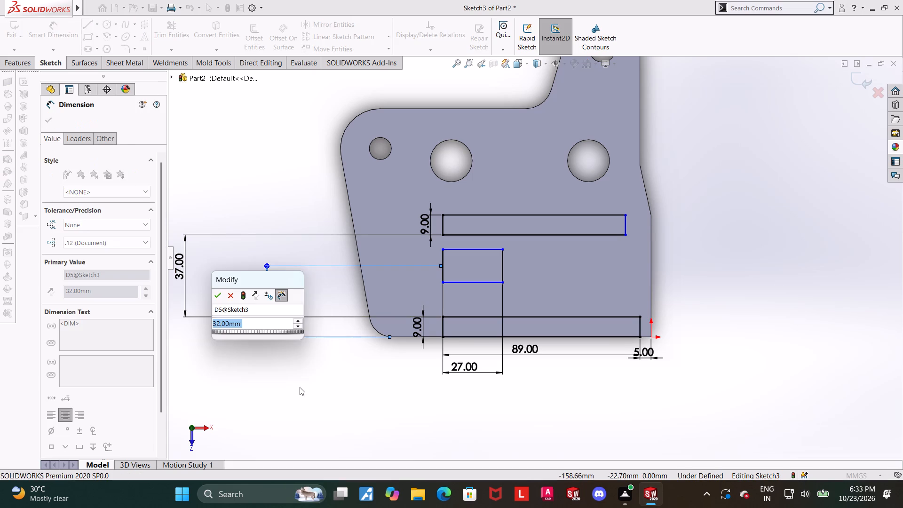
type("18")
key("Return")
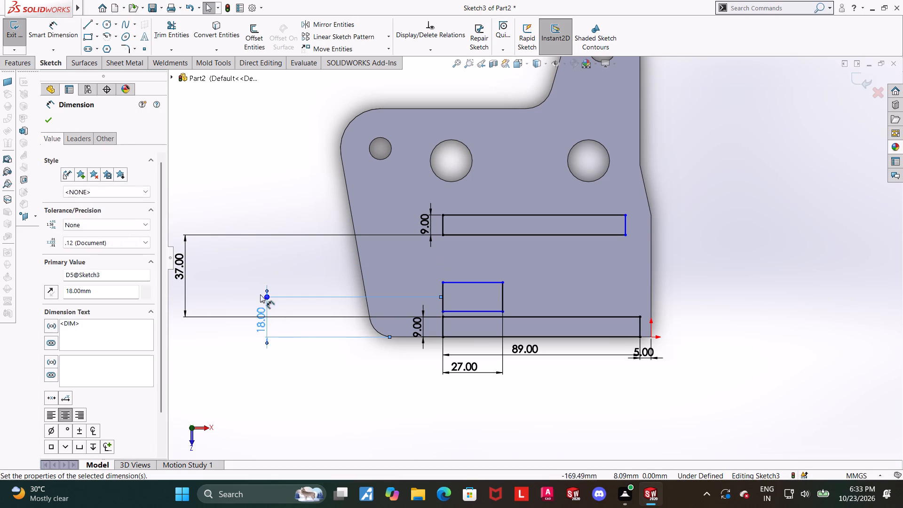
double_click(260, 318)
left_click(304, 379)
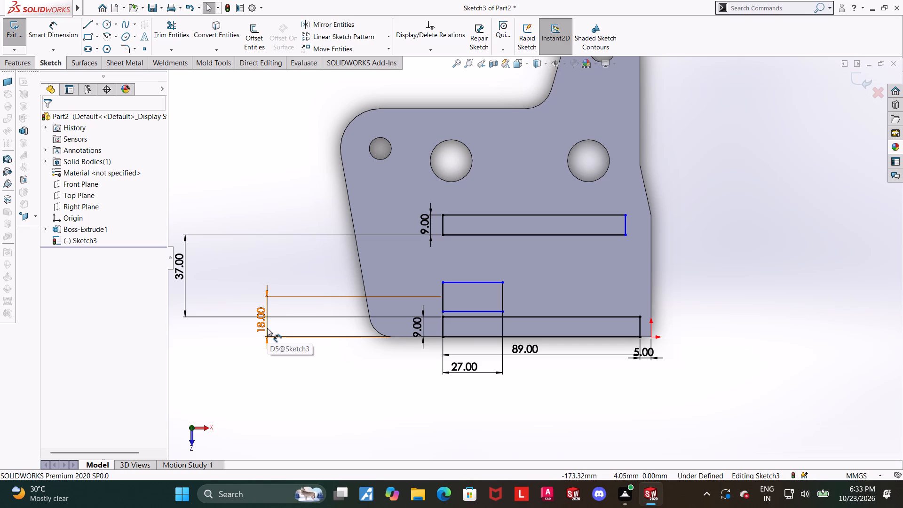
Delete the dimension between the 27 mm rectangle's left-side midpoint and the plate's bottom edge.
scroll(449, 397, "up", 1)
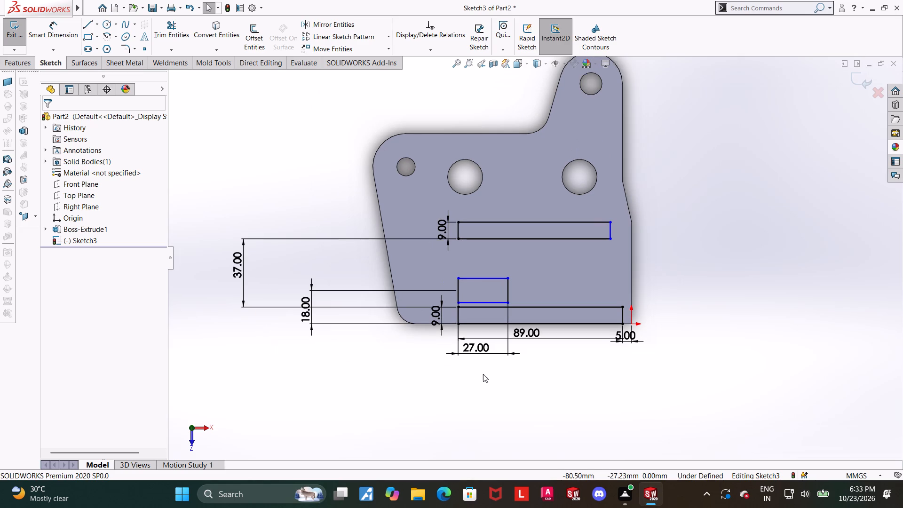
scroll(502, 368, "down", 1)
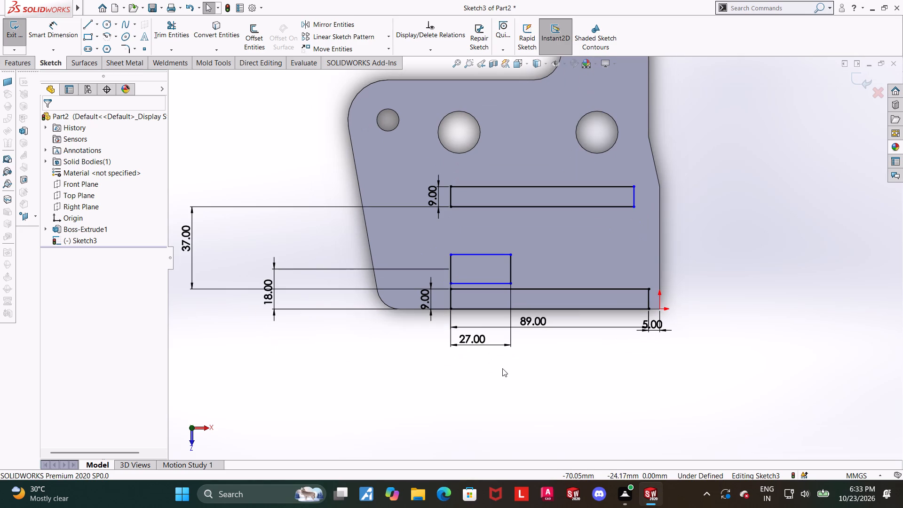
scroll(502, 368, "up", 1)
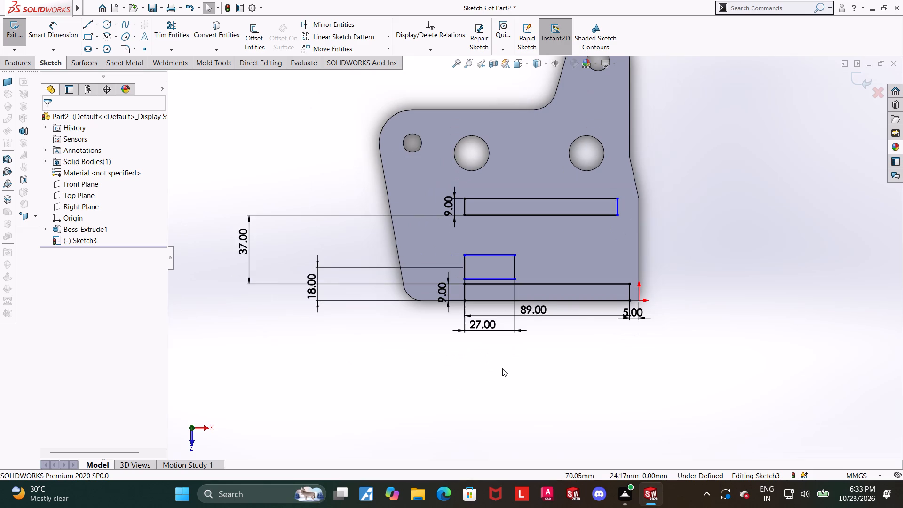
right_click(311, 287)
left_click(338, 369)
key("Escape")
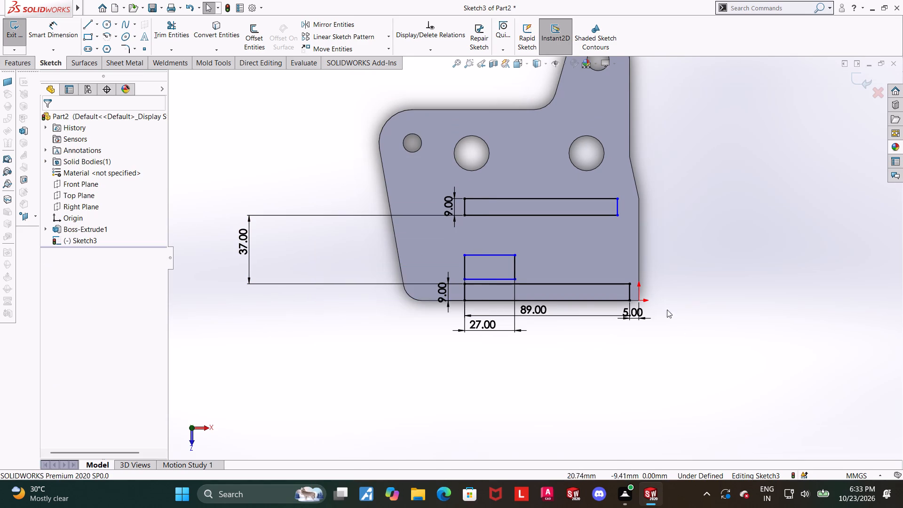
Dimension the 27 mm rectangle's left-side midpoint as 37/2 mm below the top rectangle's lower edge.
scroll(547, 262, "down", 2)
left_click(58, 33)
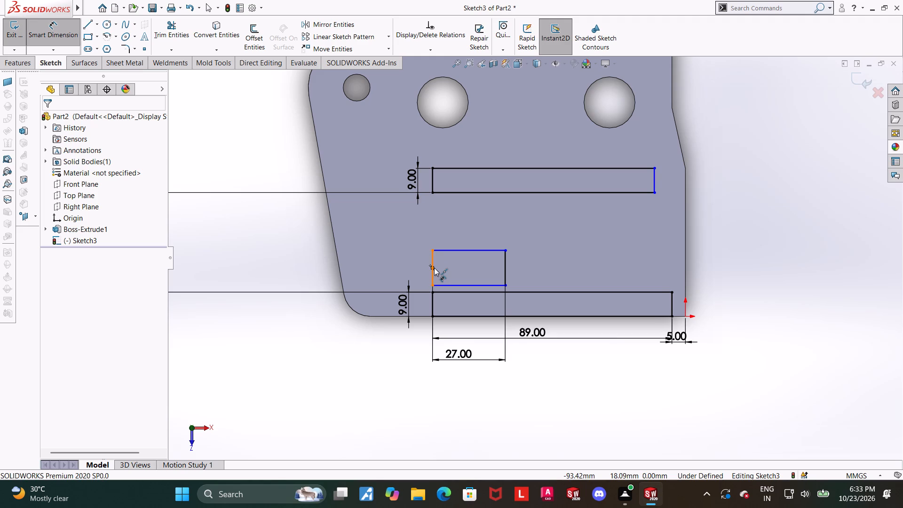
left_click(434, 268)
left_click(454, 193)
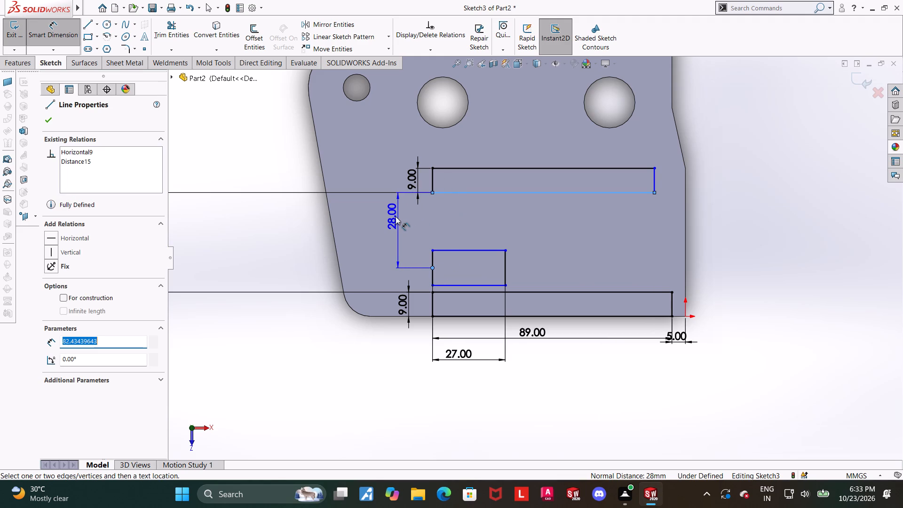
left_click(396, 216)
type("37/2")
key("Return")
key("Escape")
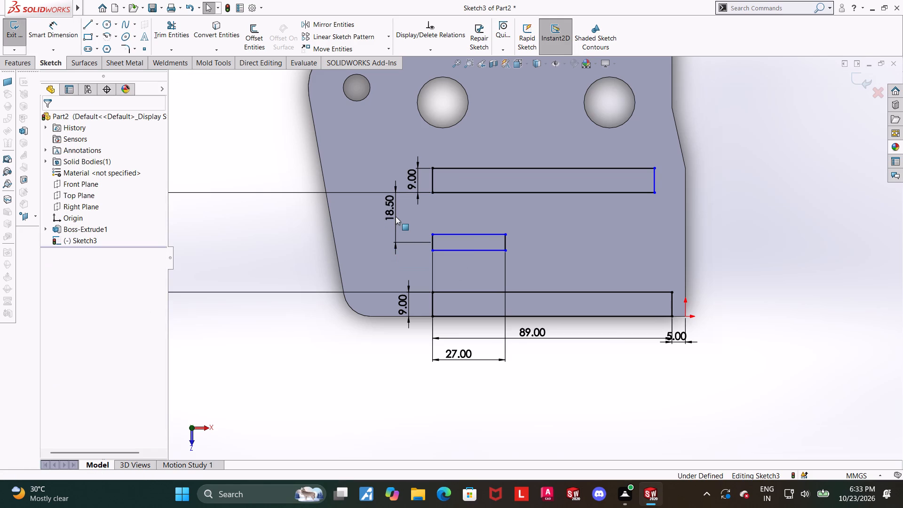
Stretch the 27 mm rectangle by its upper edge to a height of about 17 mm.
scroll(502, 250, "down", 1)
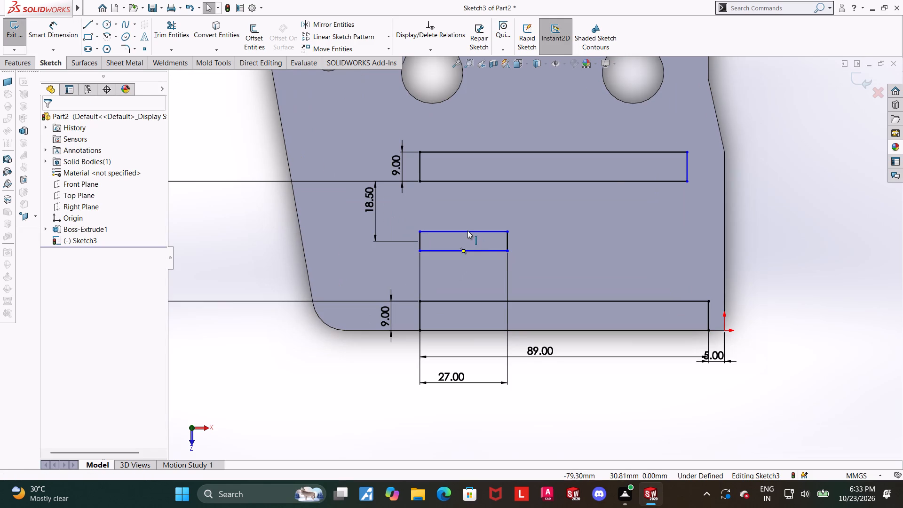
left_click(467, 230)
key("Escape")
key("Escape")
key("Escape")
left_click_drag(484, 230, 484, 215)
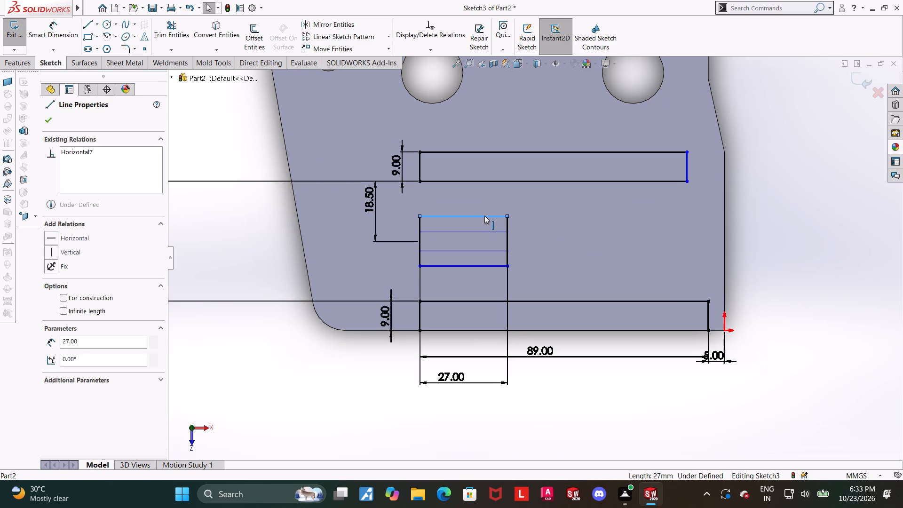
left_click_drag(484, 215, 484, 214)
key("Escape")
left_click(805, 234)
scroll(795, 235, "up", 1)
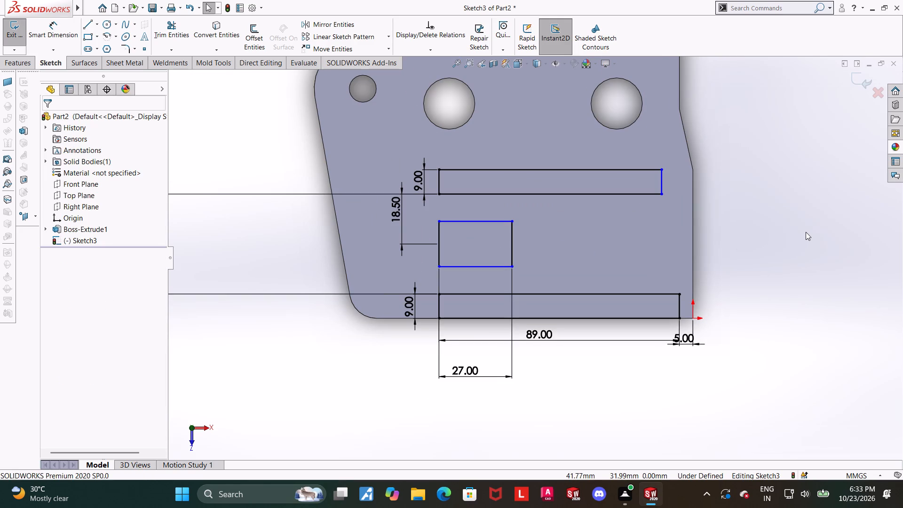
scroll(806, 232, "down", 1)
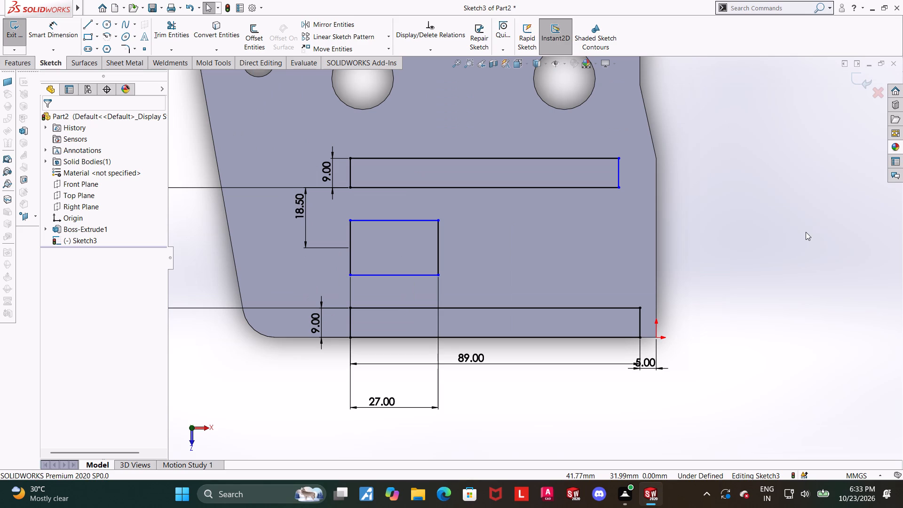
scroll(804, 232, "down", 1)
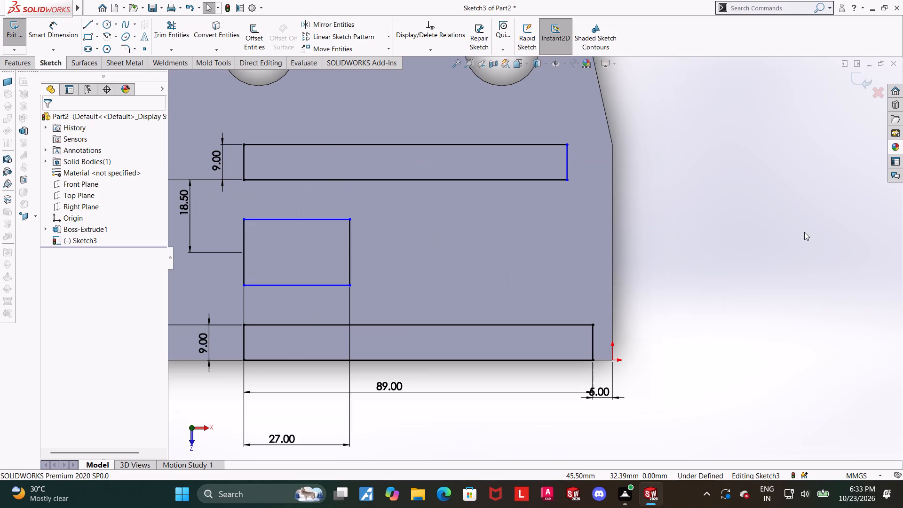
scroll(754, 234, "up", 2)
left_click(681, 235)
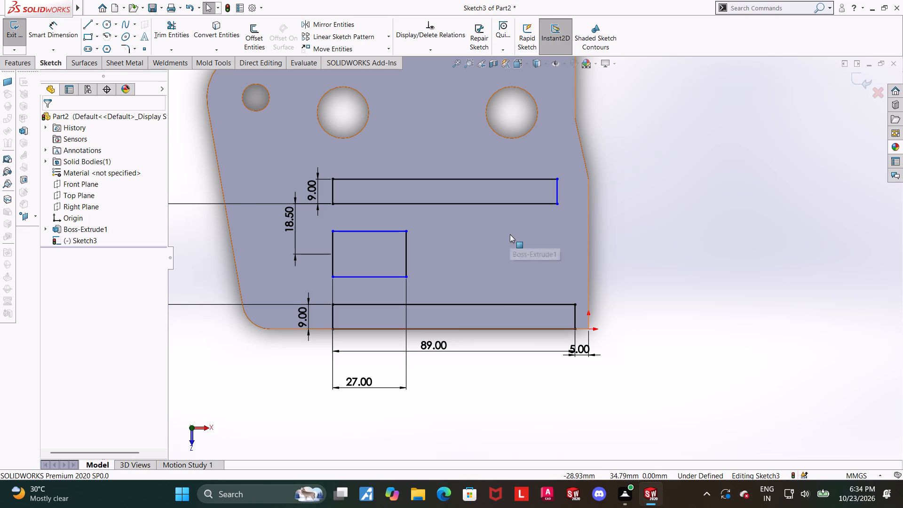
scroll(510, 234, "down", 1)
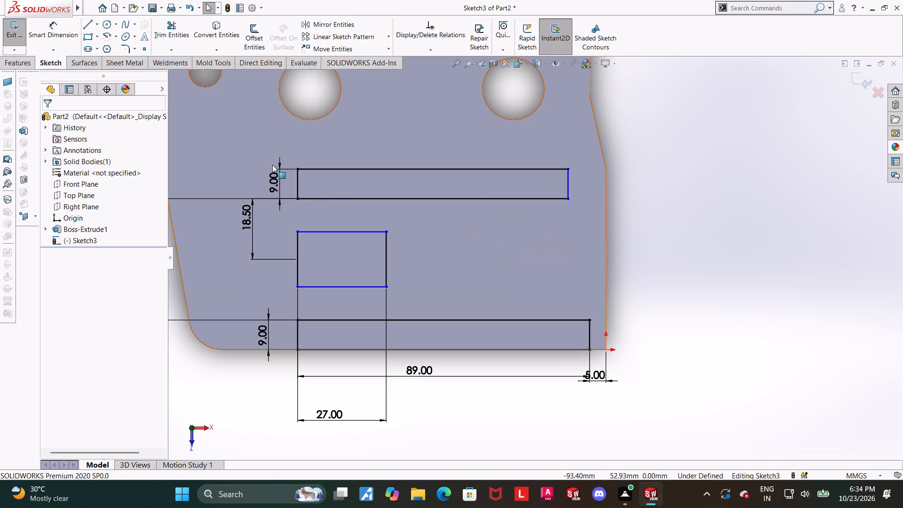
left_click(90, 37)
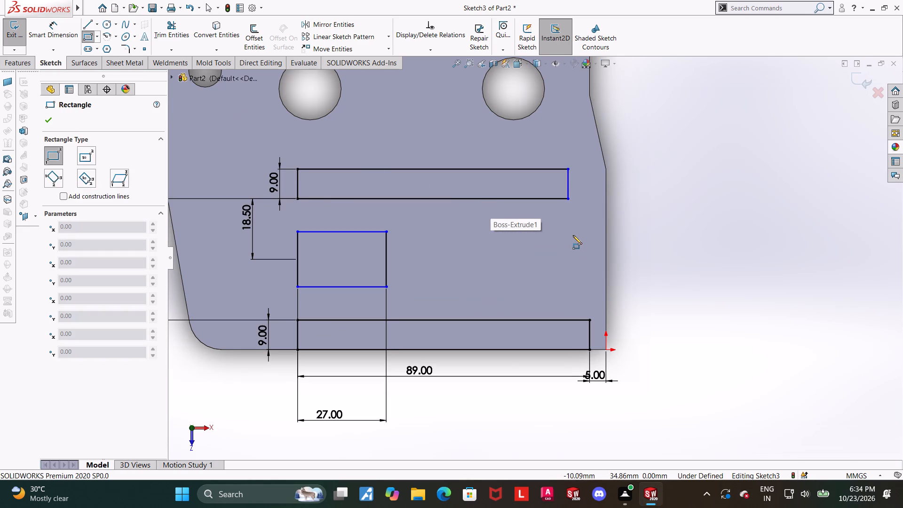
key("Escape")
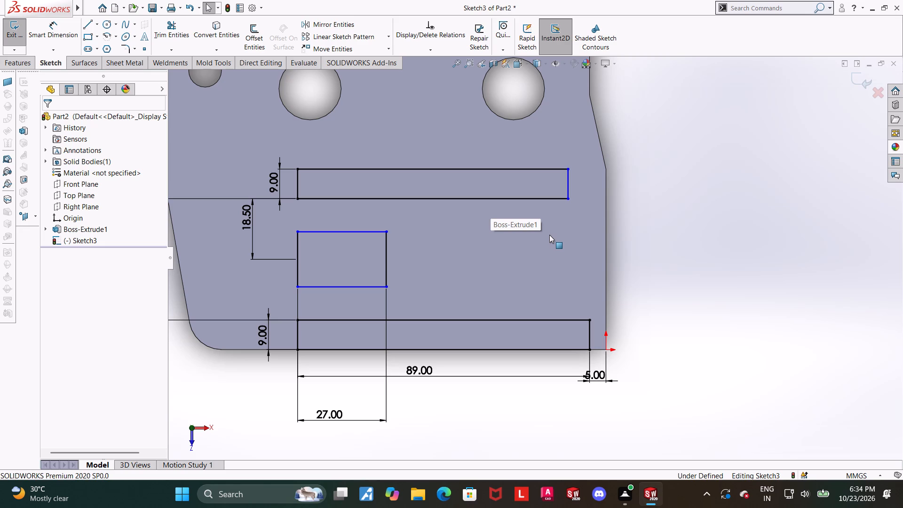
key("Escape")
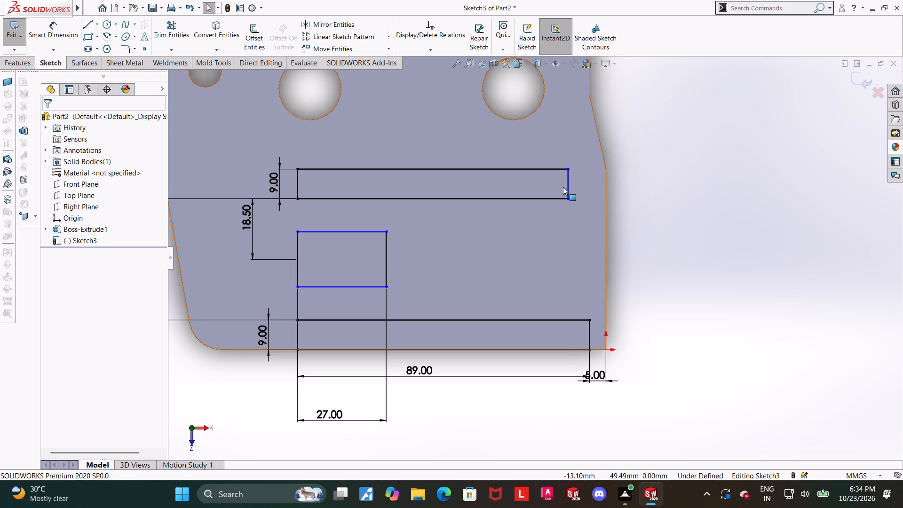
Extend the top rectangle and make its right side collinear with the bottom rectangle's right side.
left_click_drag(568, 185, 583, 185)
left_click(672, 228)
left_click(582, 177)
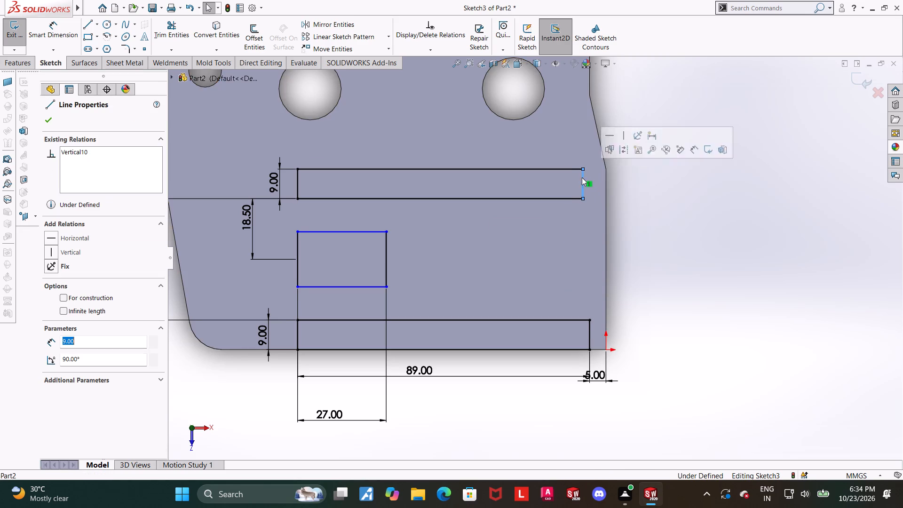
left_click(588, 328, "ctrl")
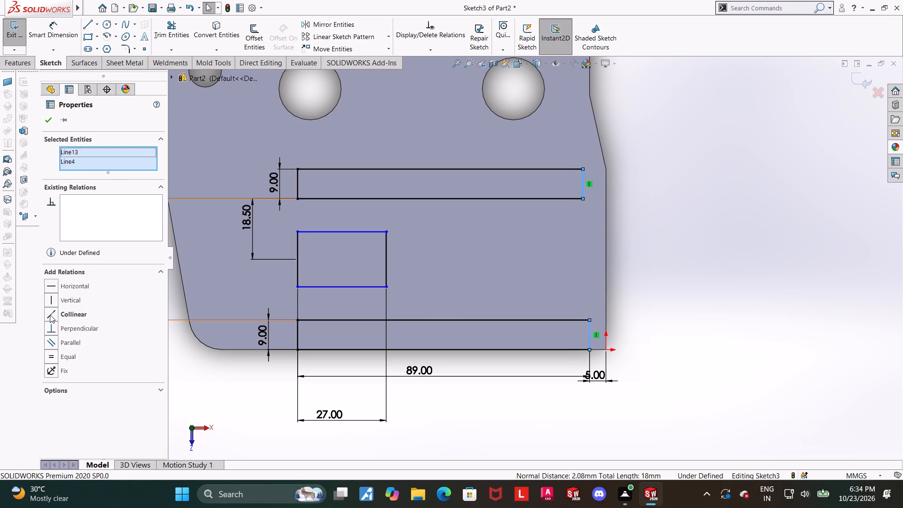
left_click(50, 315)
left_click(648, 270)
Sketch a corner rectangle about 22 mm by 17 mm across the plate's right edge, level with the 27 mm rectangle.
left_click(89, 33)
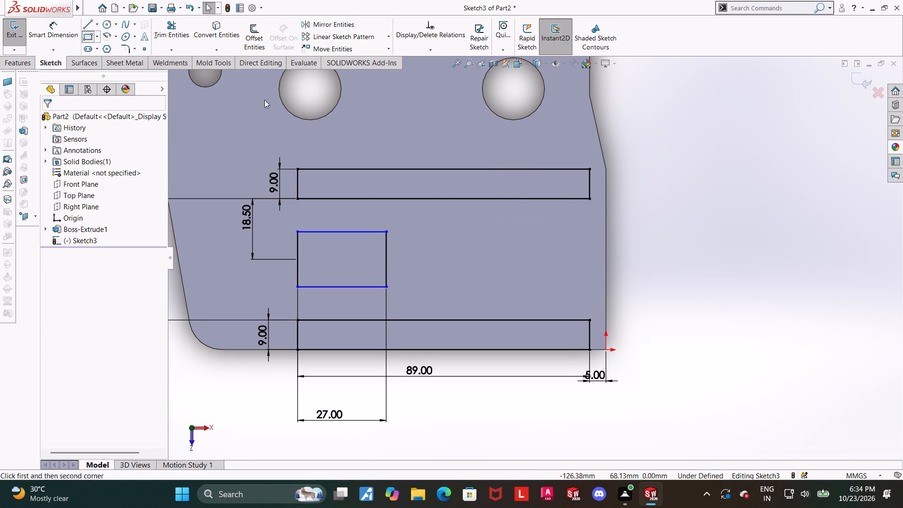
left_click(555, 230)
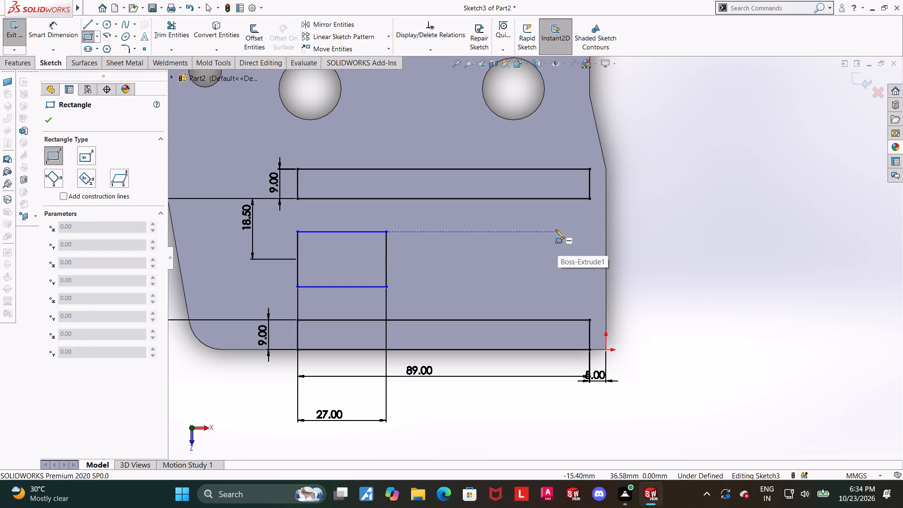
left_click(626, 285)
key("Escape")
key("Escape")
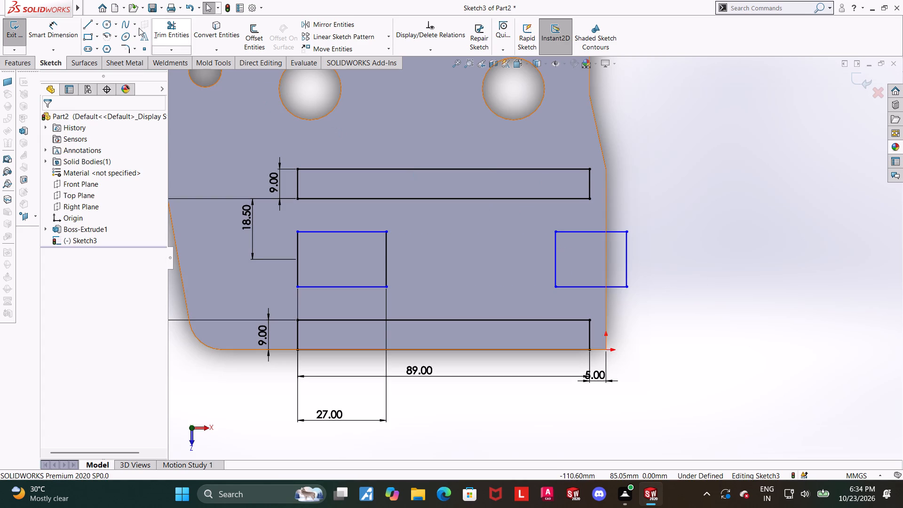
Dimension the width of the rectangle crossing the plate's right edge as 18 mm.
left_click(54, 32)
left_click(609, 233)
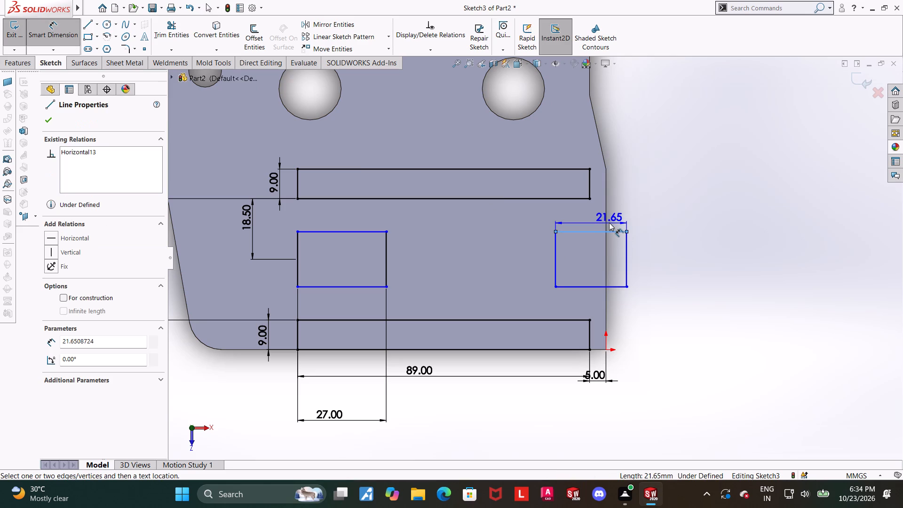
left_click(609, 222)
type("18")
key("Return")
key("Escape")
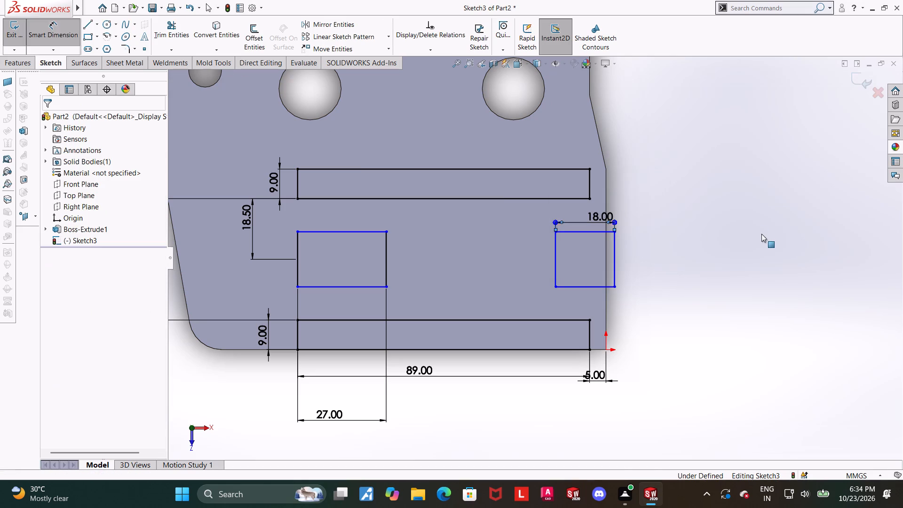
left_click_drag(757, 235, 759, 231)
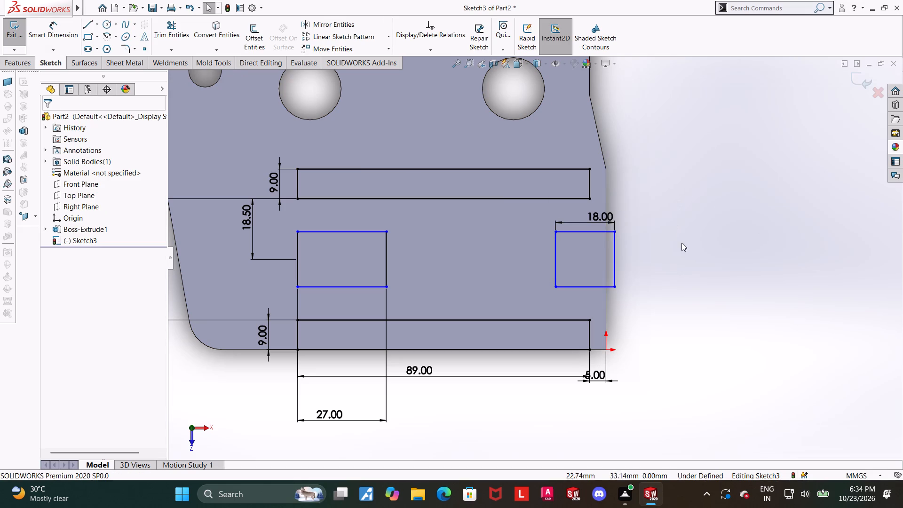
left_click(683, 245)
Dimension the 18 mm rectangle's right side 4.5 mm from the origin, outside the plate's right edge.
scroll(683, 246, "down", 1)
left_click(51, 29)
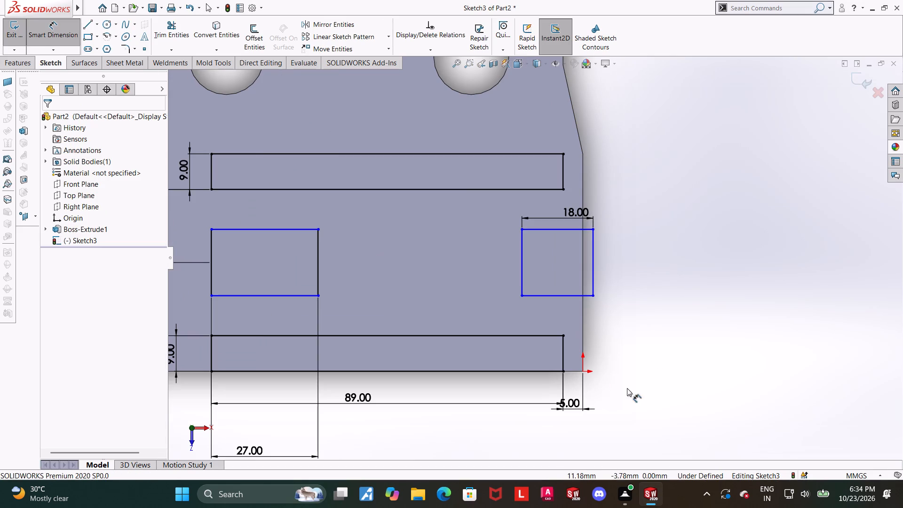
left_click(583, 372)
left_click(592, 278)
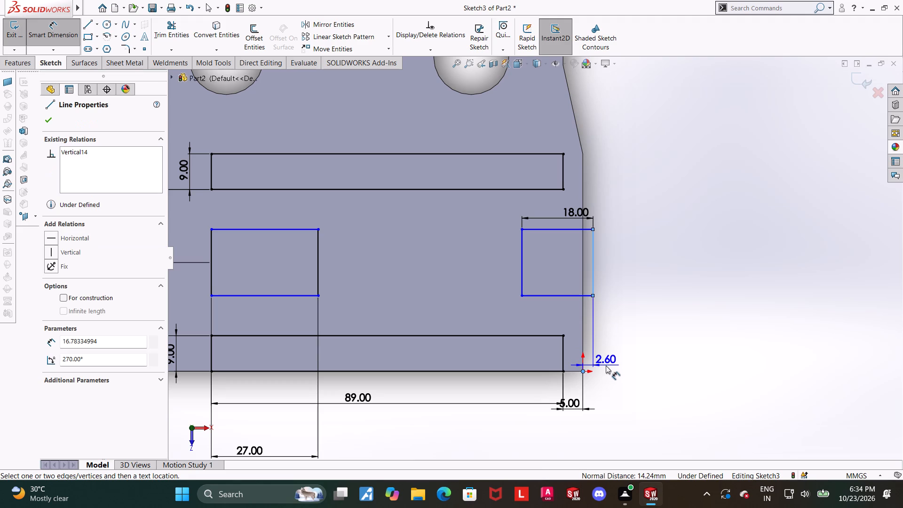
left_click(606, 358)
type("4.5")
key("Return")
key("Escape")
left_click(716, 312)
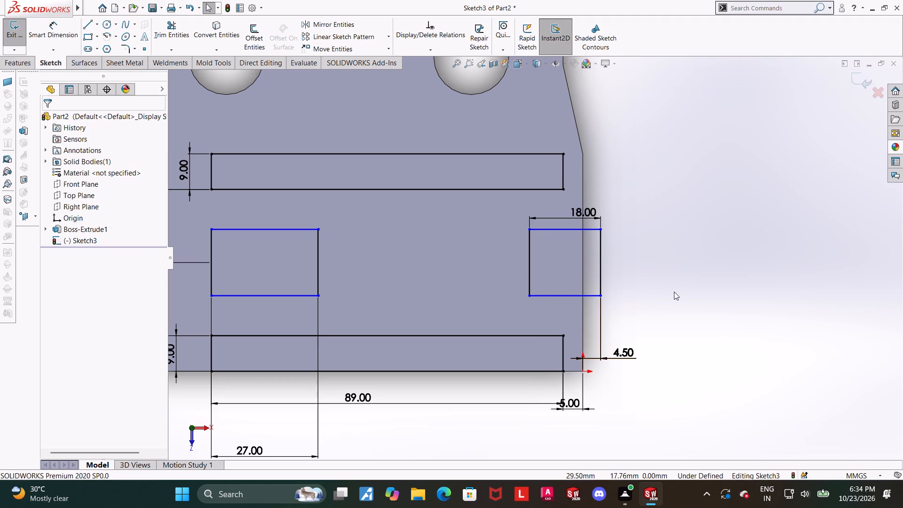
Examine the plate and its sketched rectangles up close and from an oblique angle, ending in the top view.
scroll(649, 295, "up", 1)
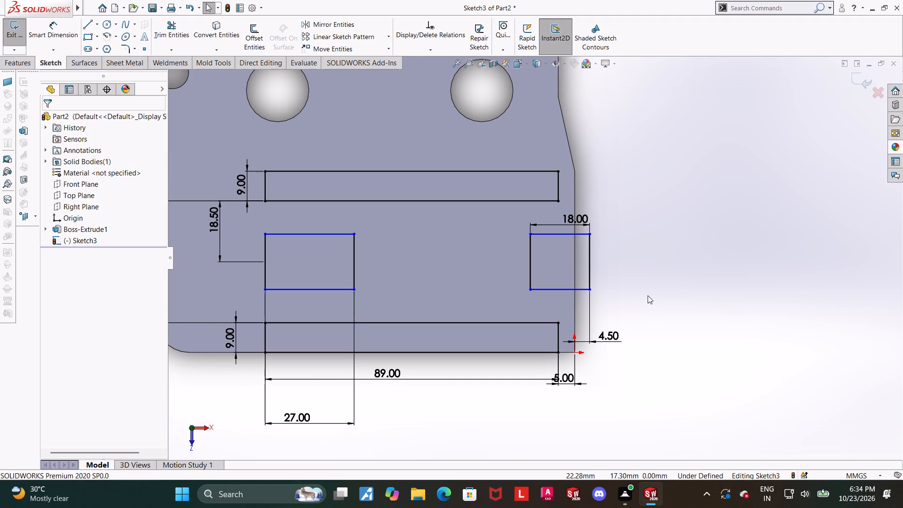
scroll(648, 295, "down", 1)
left_click(622, 234)
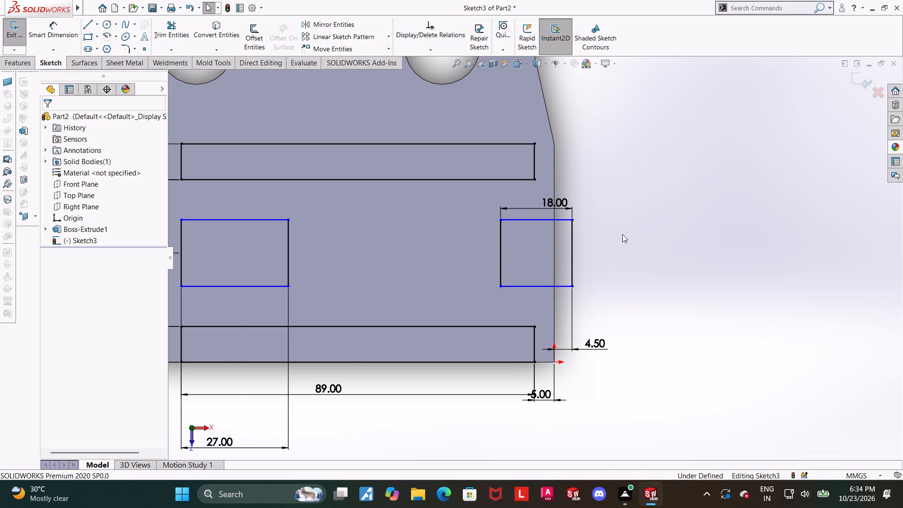
scroll(673, 244, "up", 2)
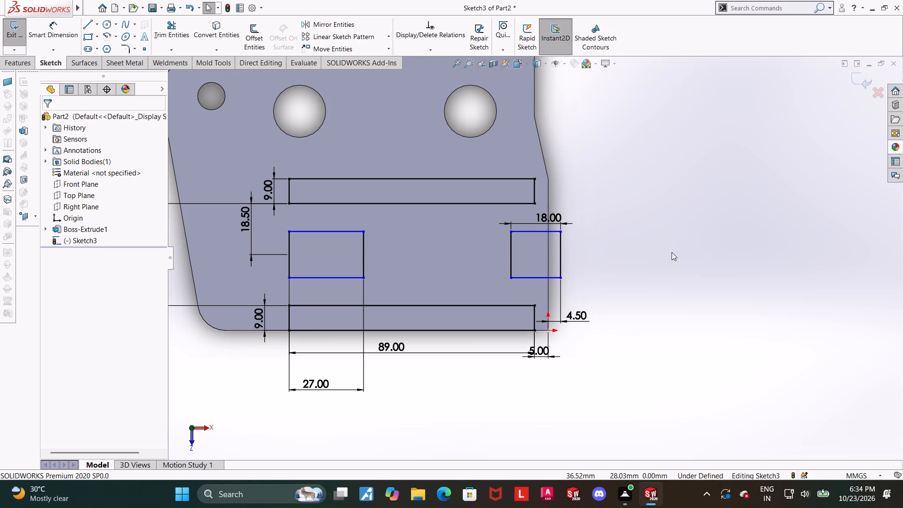
scroll(672, 252, "down", 1)
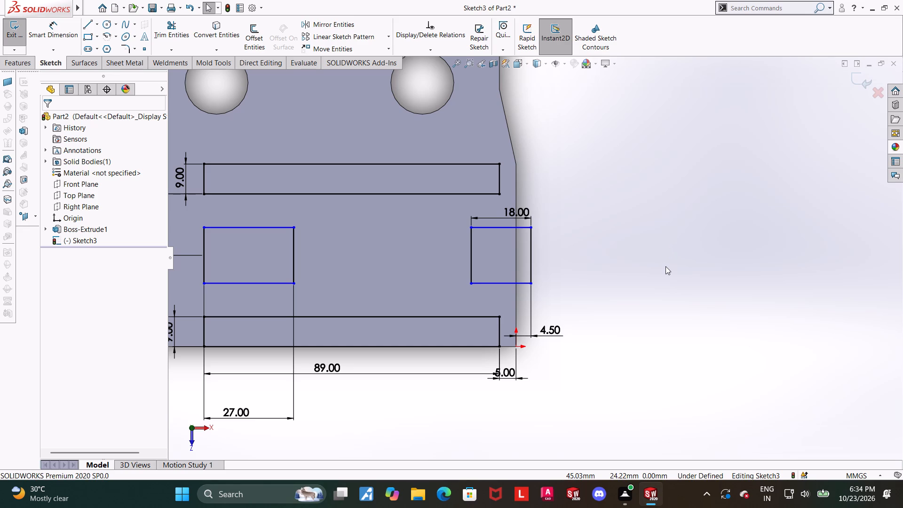
scroll(665, 266, "up", 1)
scroll(567, 254, "down", 1)
scroll(481, 248, "up", 3)
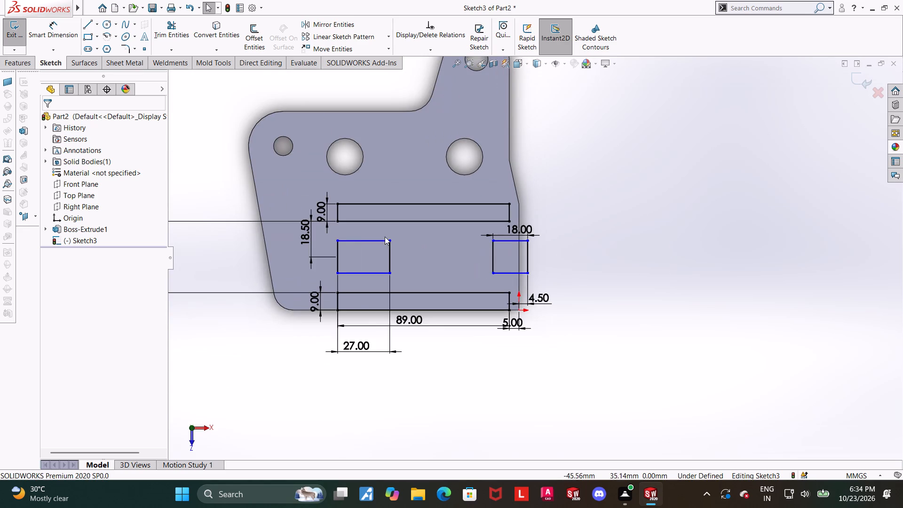
scroll(345, 233, "up", 3)
scroll(344, 242, "down", 1)
scroll(504, 288, "down", 1)
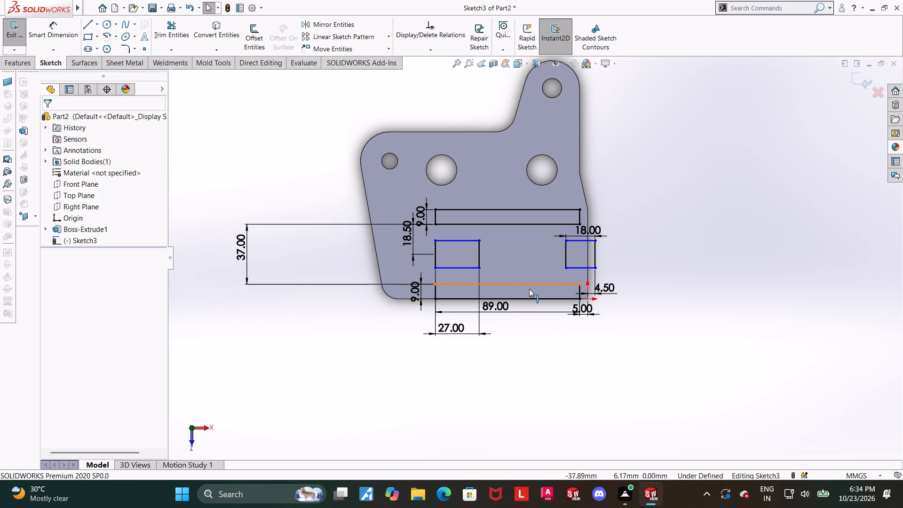
middle_click_drag(594, 293, 598, 297)
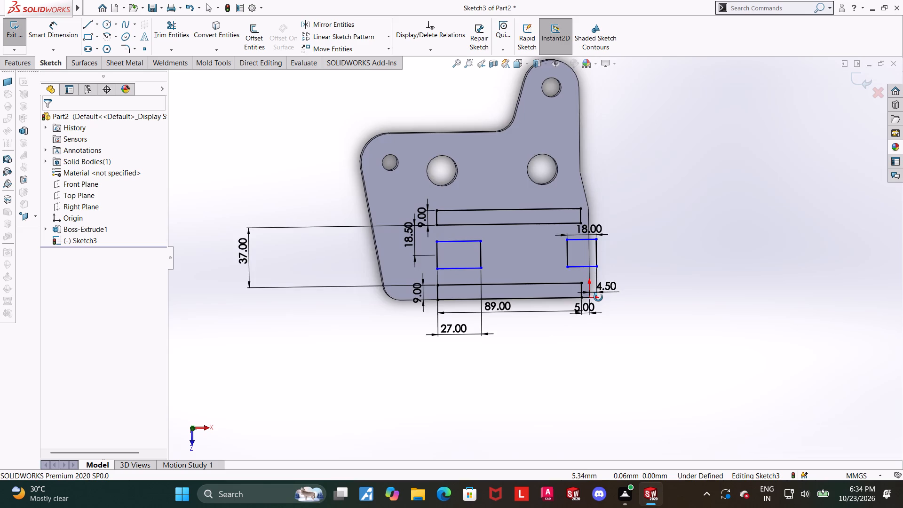
middle_click_drag(598, 297, 594, 222)
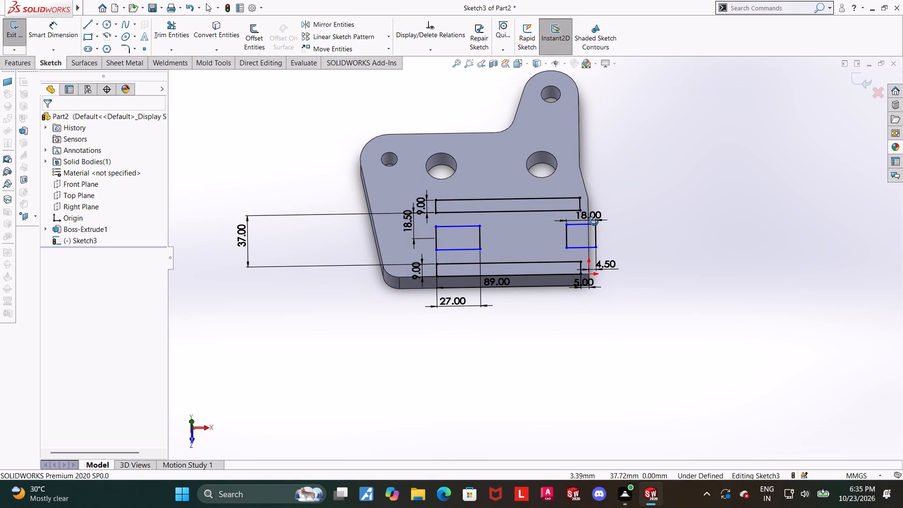
middle_click_drag(594, 222, 586, 190)
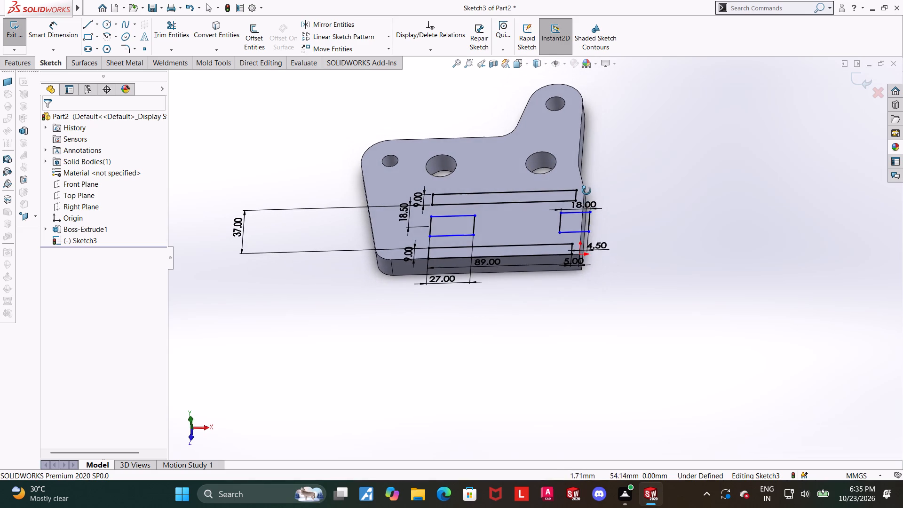
middle_click_drag(586, 190, 588, 202)
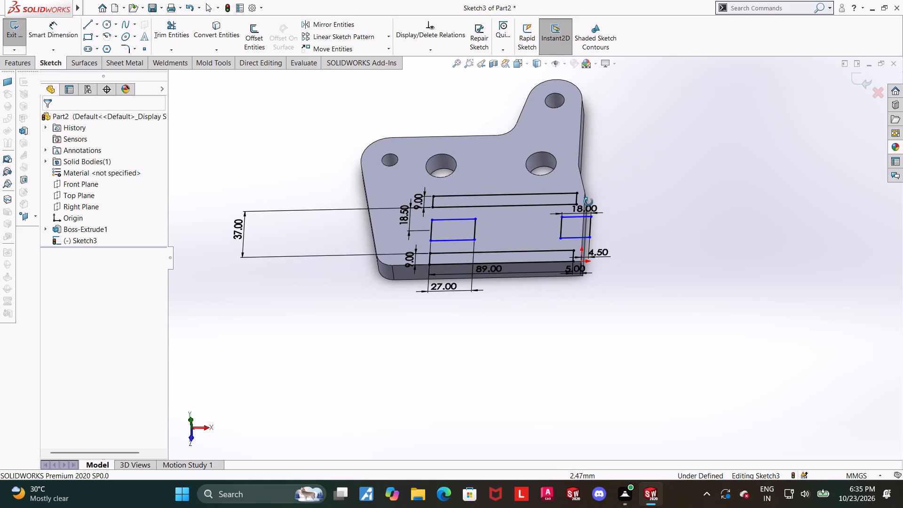
middle_click_drag(588, 202, 589, 200)
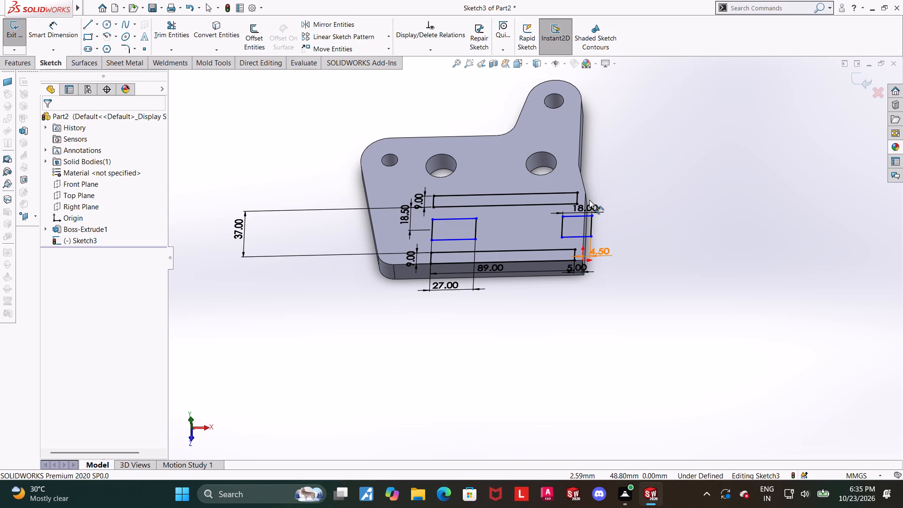
scroll(589, 200, "up", 1)
scroll(589, 200, "down", 1)
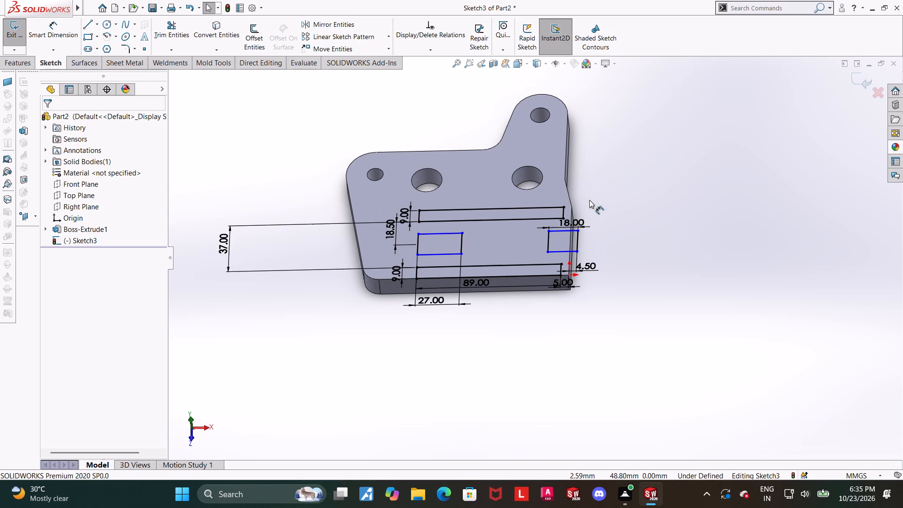
left_click(628, 242)
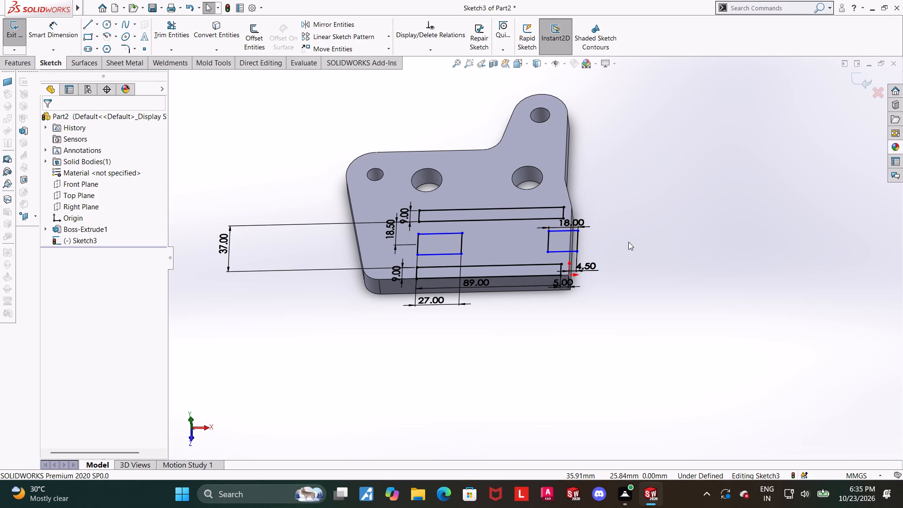
middle_click_drag(629, 252, 636, 312)
left_click(514, 64)
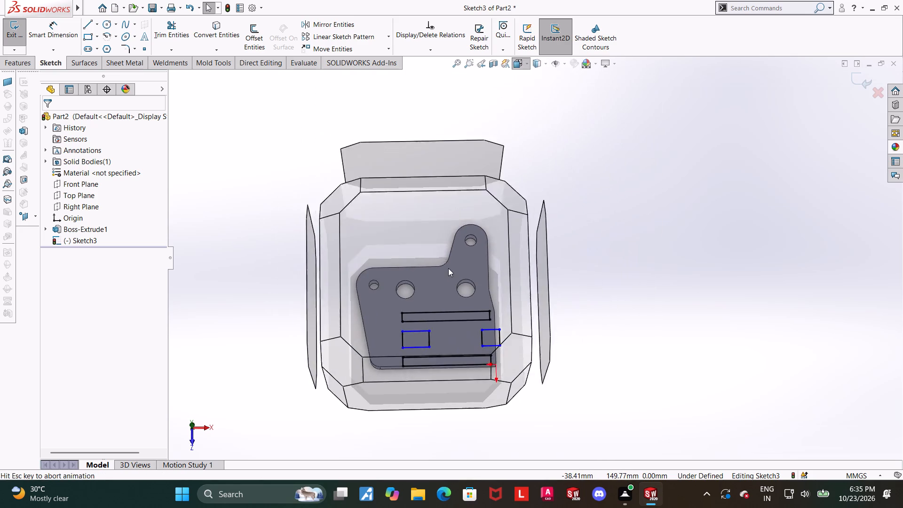
left_click(445, 273)
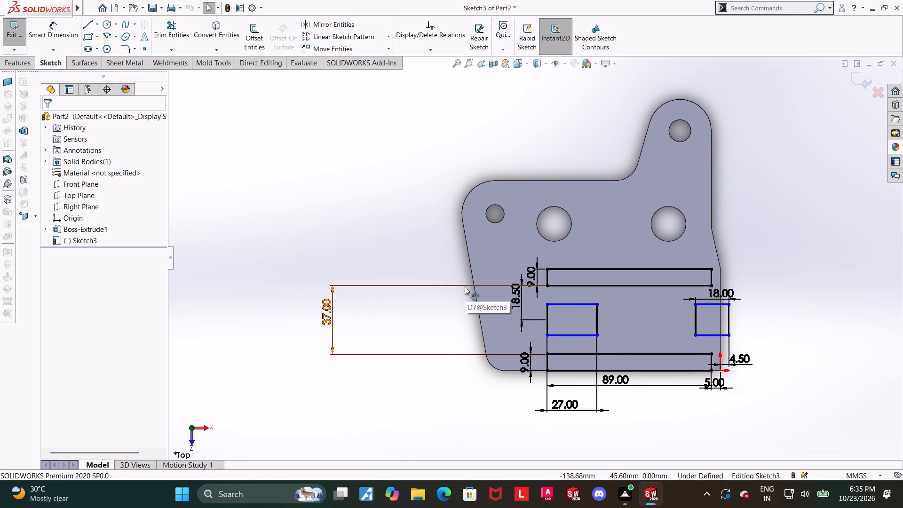
scroll(465, 286, "up", 1)
scroll(465, 286, "down", 1)
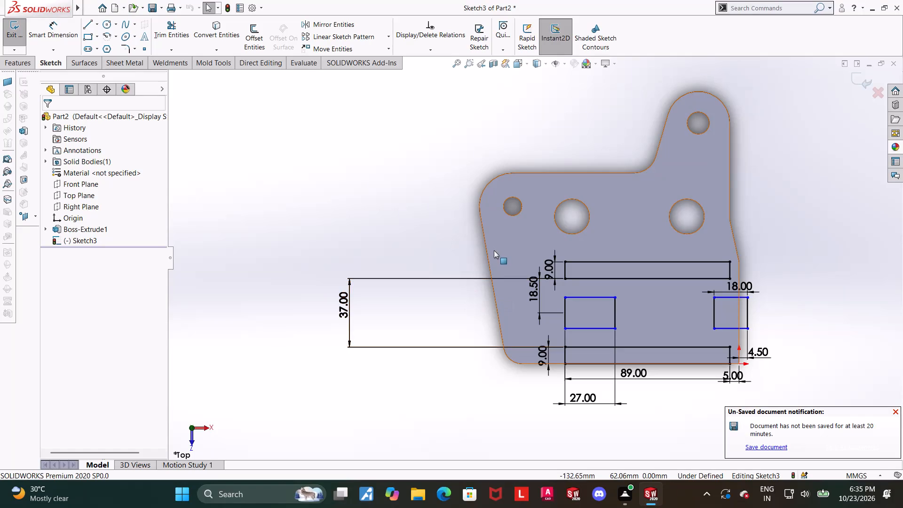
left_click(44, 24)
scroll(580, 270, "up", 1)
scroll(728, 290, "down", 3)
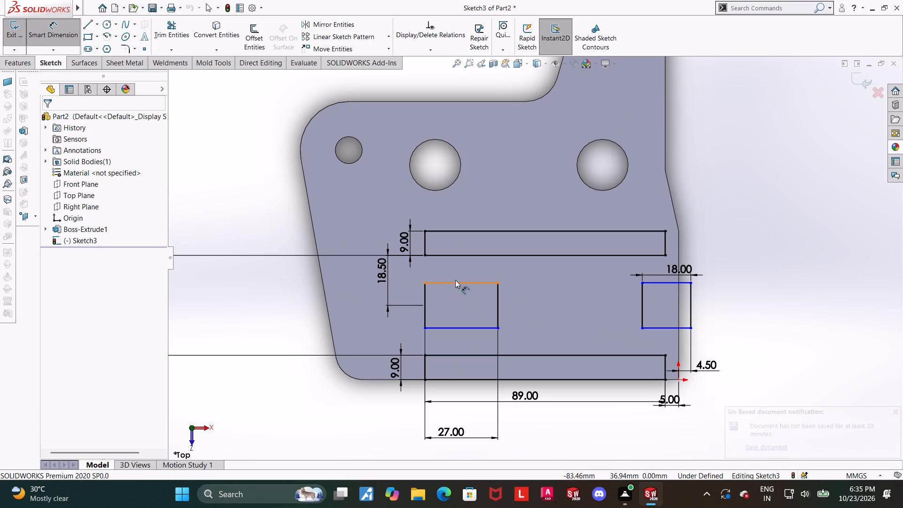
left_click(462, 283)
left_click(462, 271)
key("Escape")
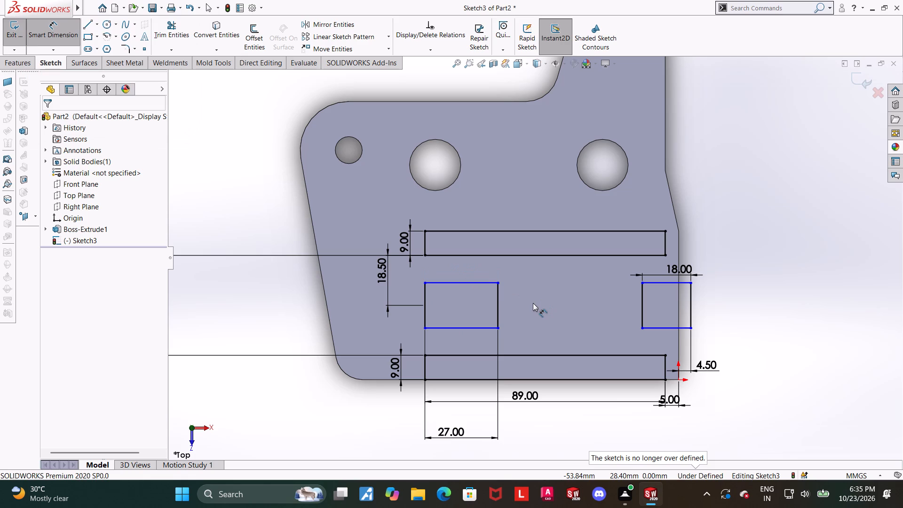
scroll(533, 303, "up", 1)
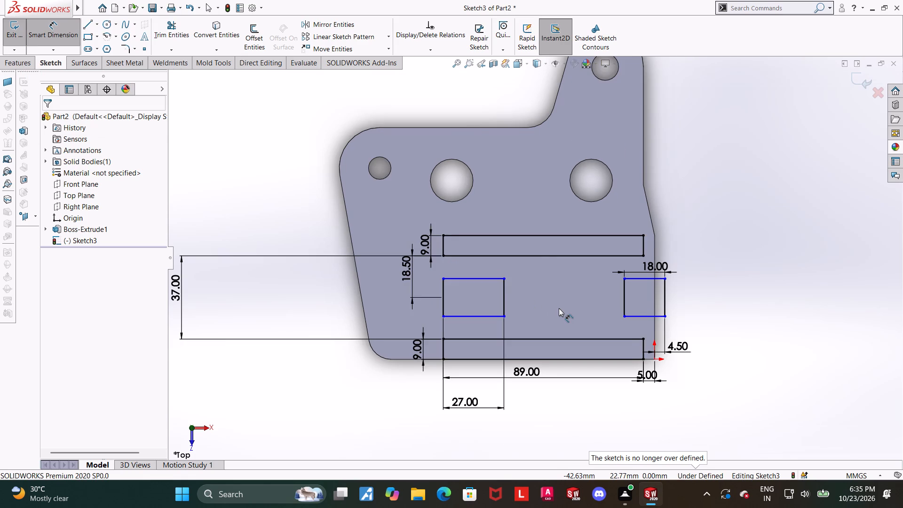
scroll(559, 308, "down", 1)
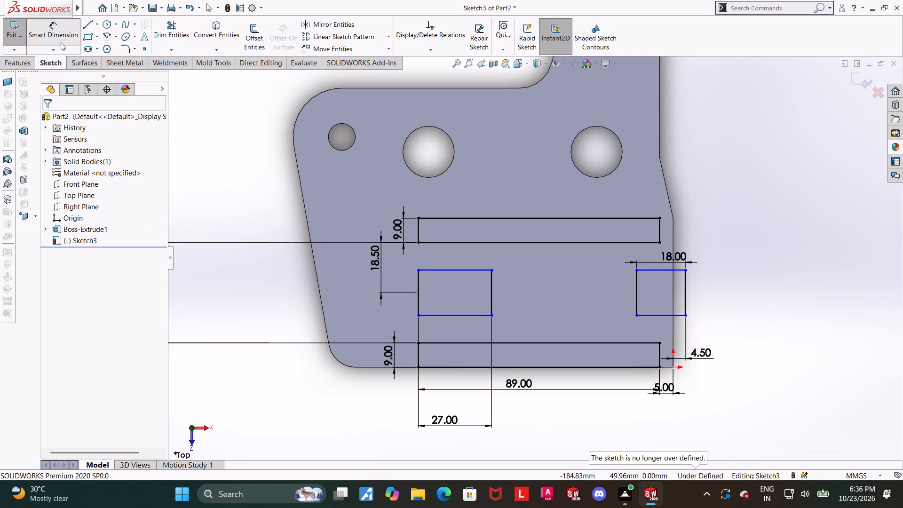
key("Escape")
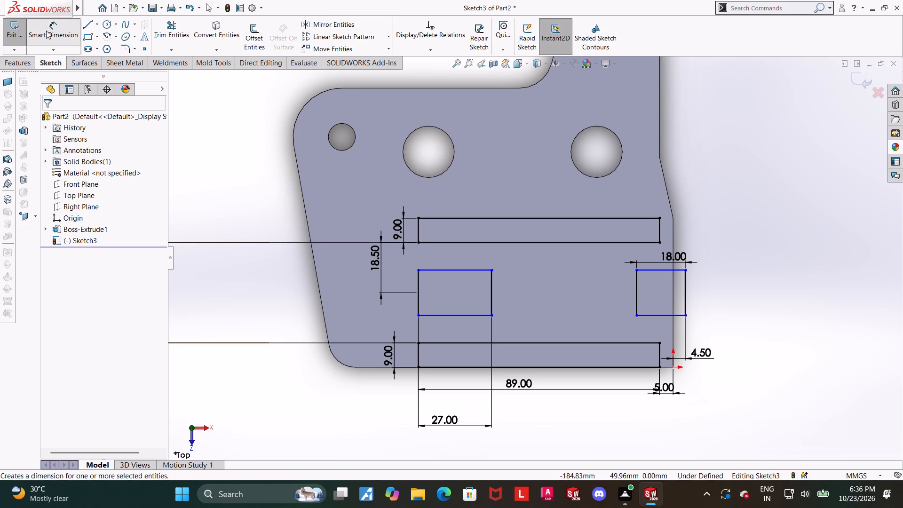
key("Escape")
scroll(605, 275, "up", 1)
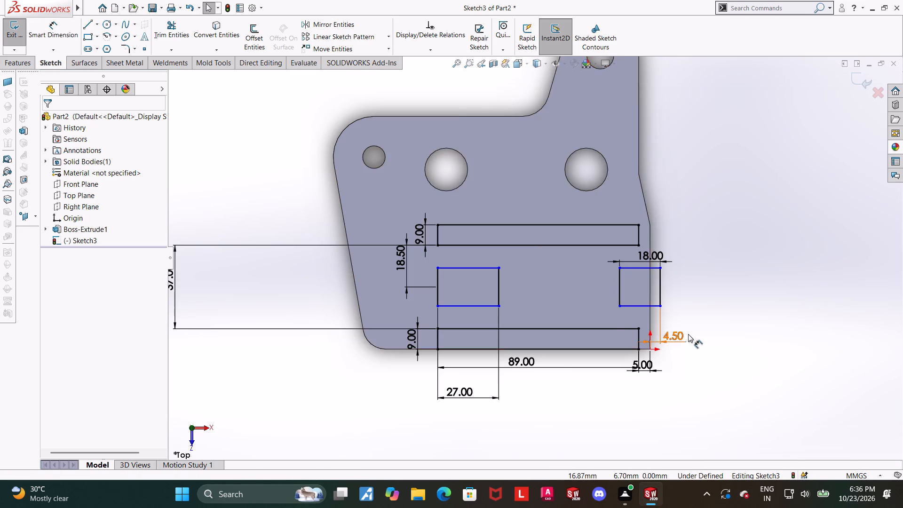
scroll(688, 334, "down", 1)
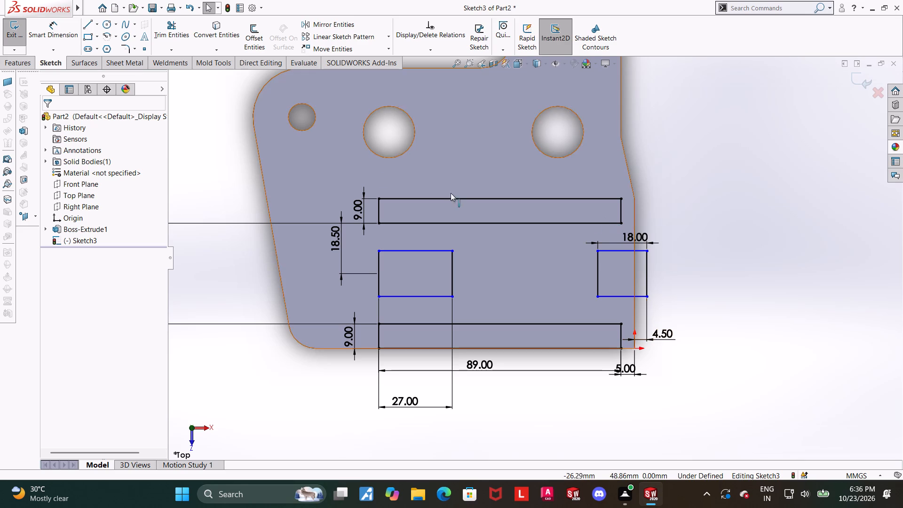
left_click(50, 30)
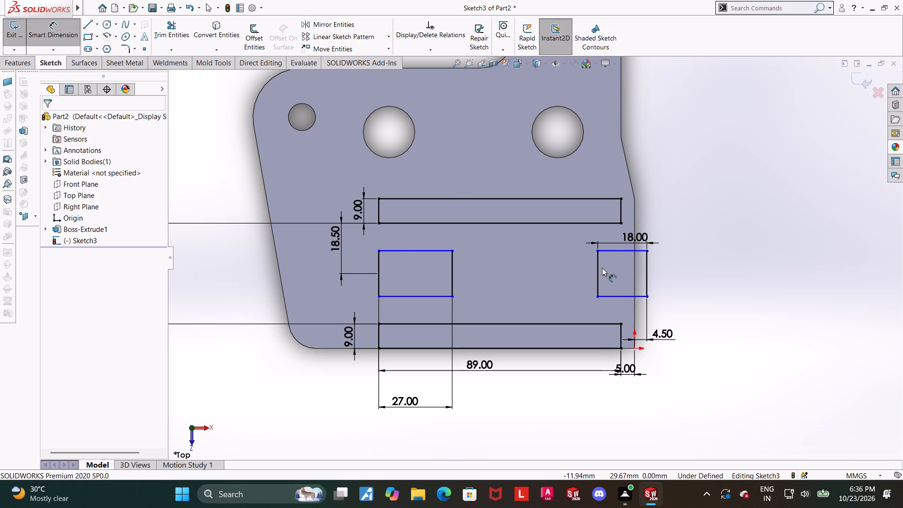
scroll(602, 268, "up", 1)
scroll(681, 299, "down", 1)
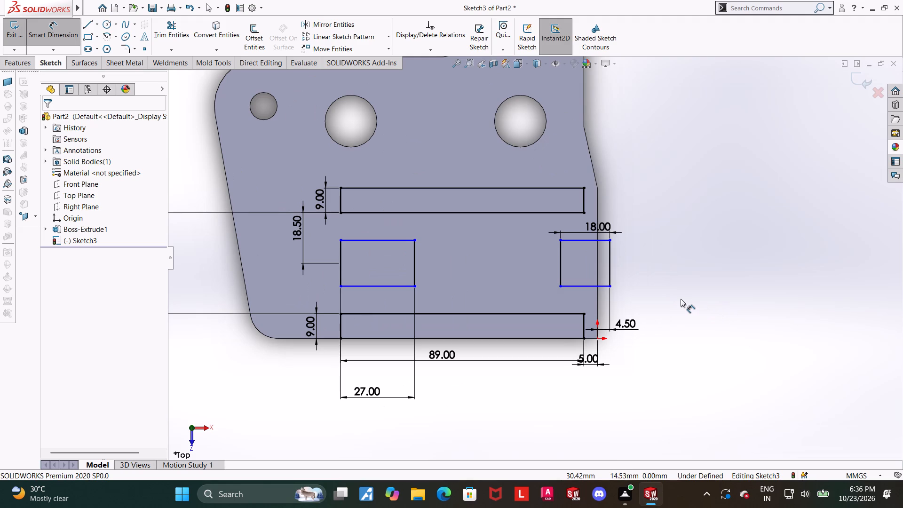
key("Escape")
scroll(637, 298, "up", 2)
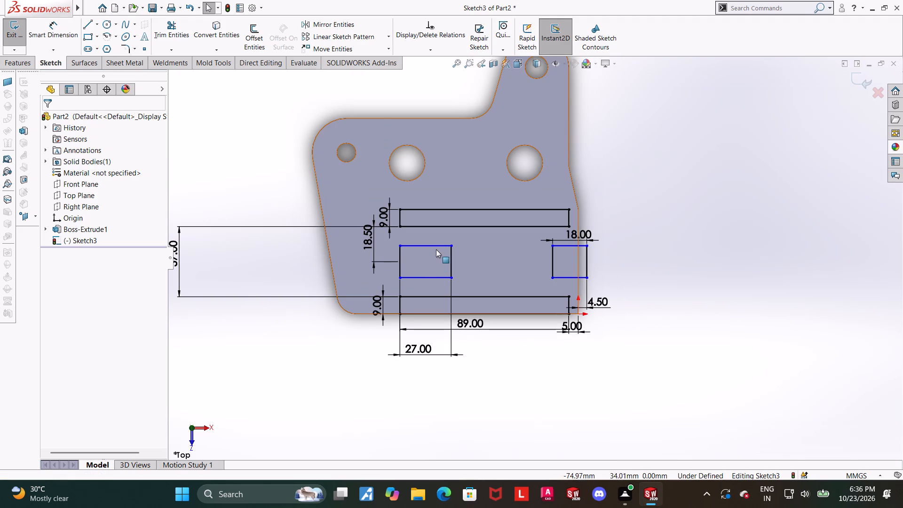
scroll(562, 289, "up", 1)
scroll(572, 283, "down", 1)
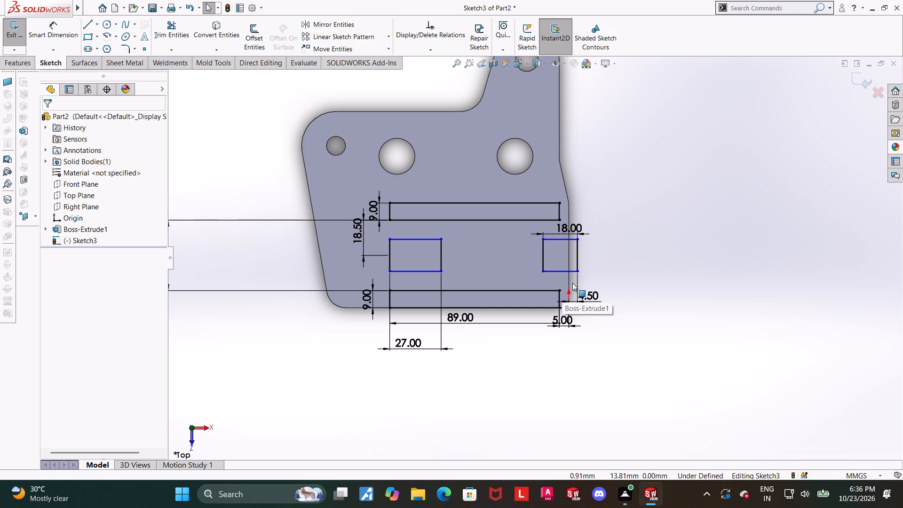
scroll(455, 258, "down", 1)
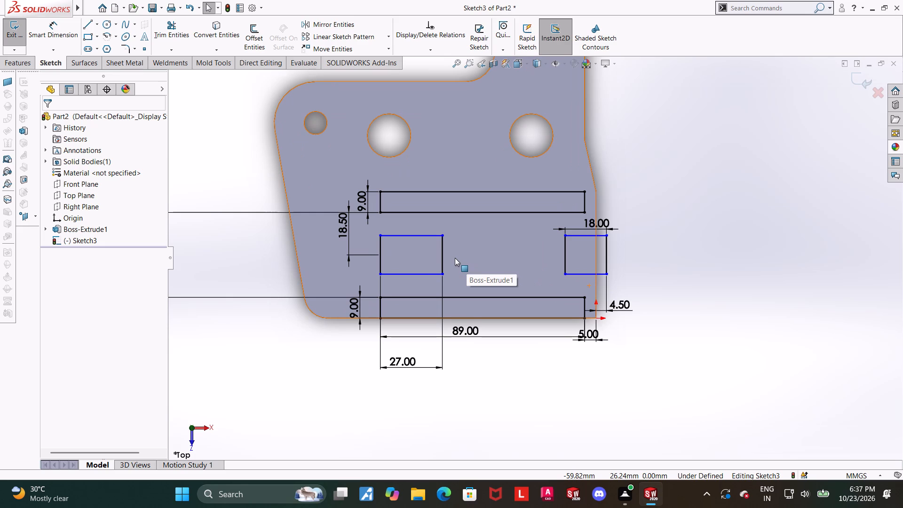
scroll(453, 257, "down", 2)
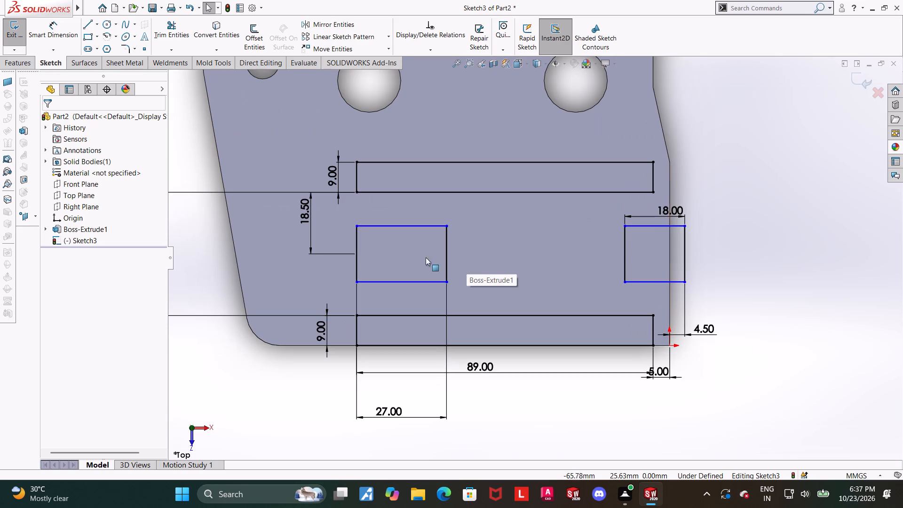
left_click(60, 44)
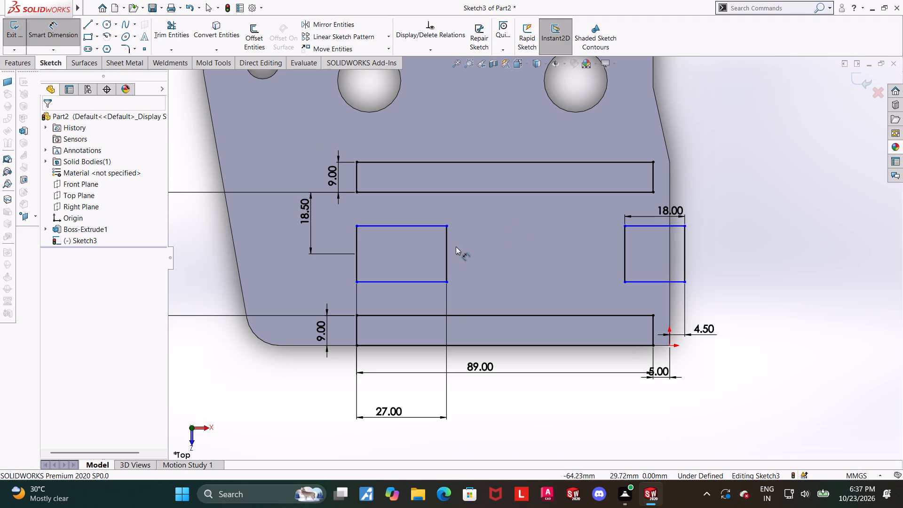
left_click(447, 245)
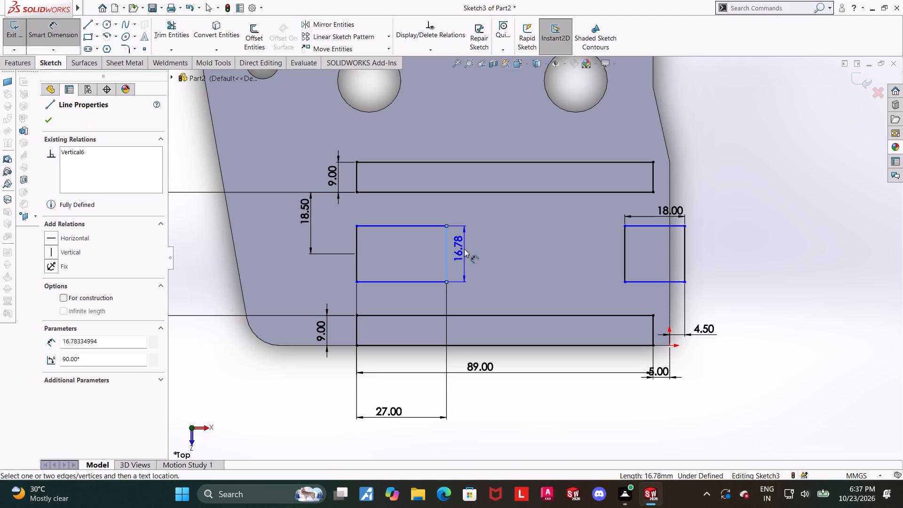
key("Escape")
Examine the plate's sketched rectangles up close and at a tilt, ending in the top view.
scroll(671, 264, "up", 2)
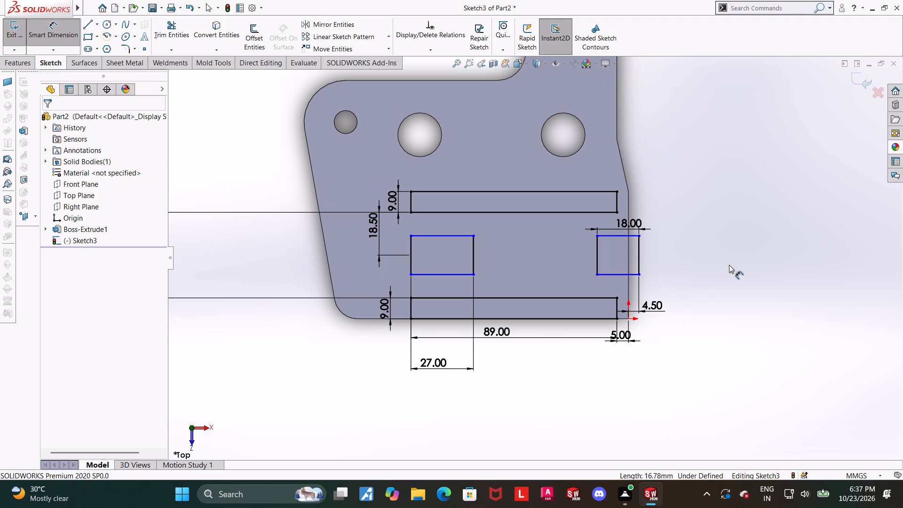
scroll(729, 265, "down", 1)
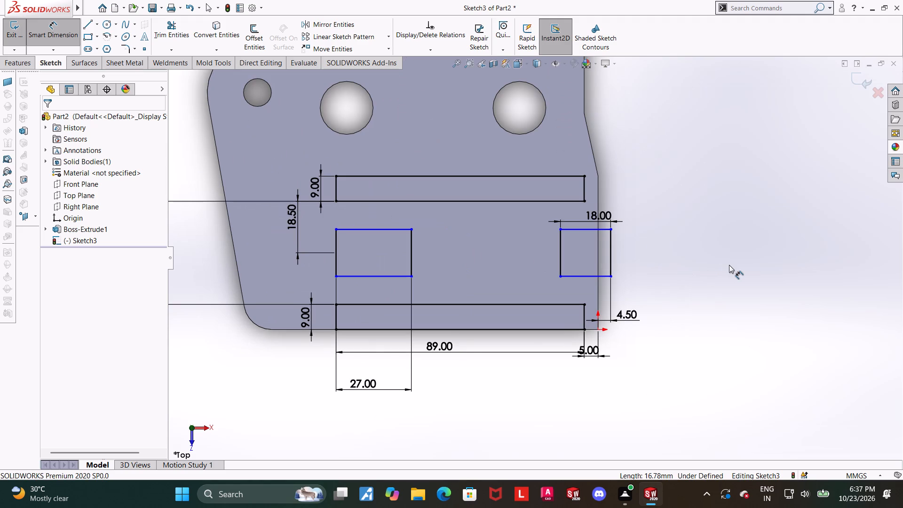
scroll(729, 265, "up", 1)
scroll(514, 246, "down", 1)
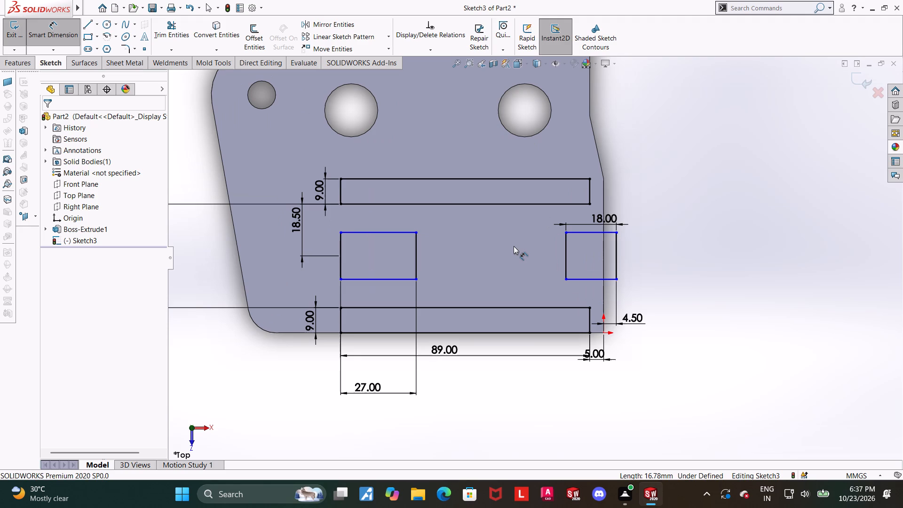
scroll(522, 247, "up", 1)
scroll(522, 247, "down", 1)
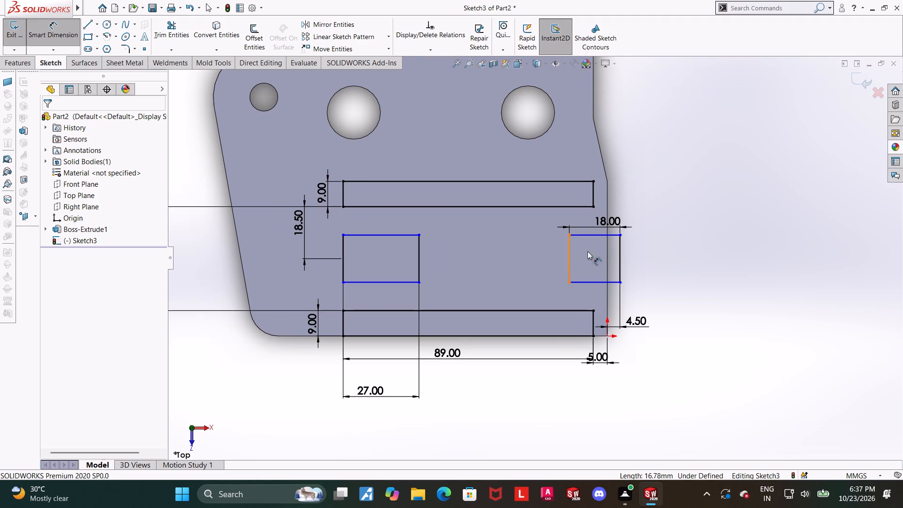
scroll(678, 253, "up", 1)
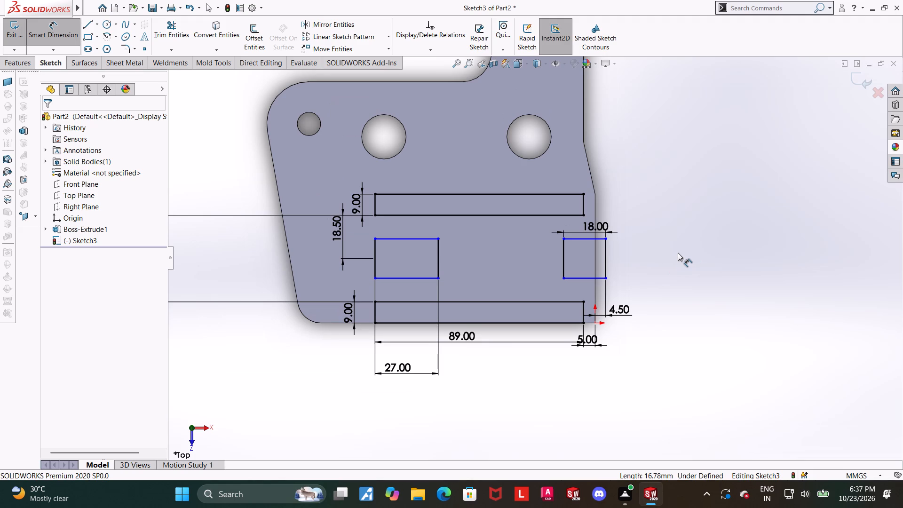
scroll(461, 249, "down", 1)
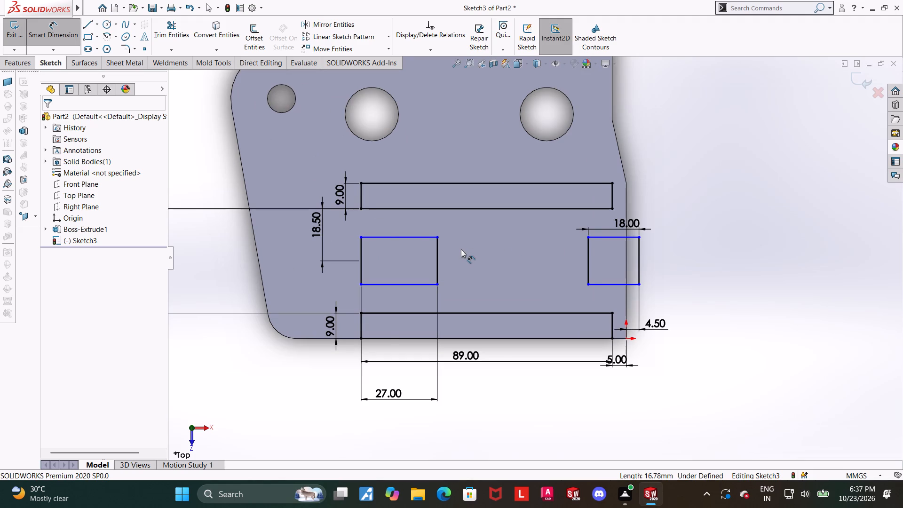
scroll(461, 249, "up", 1)
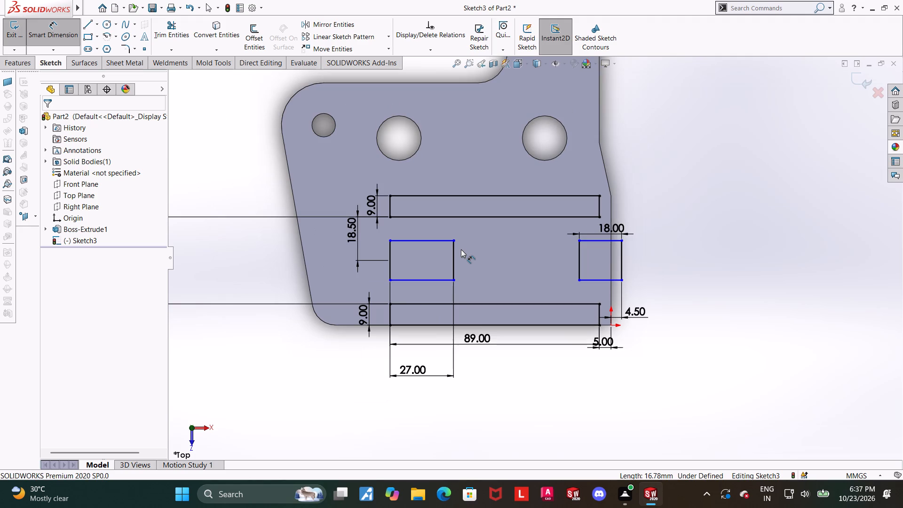
scroll(499, 249, "down", 1)
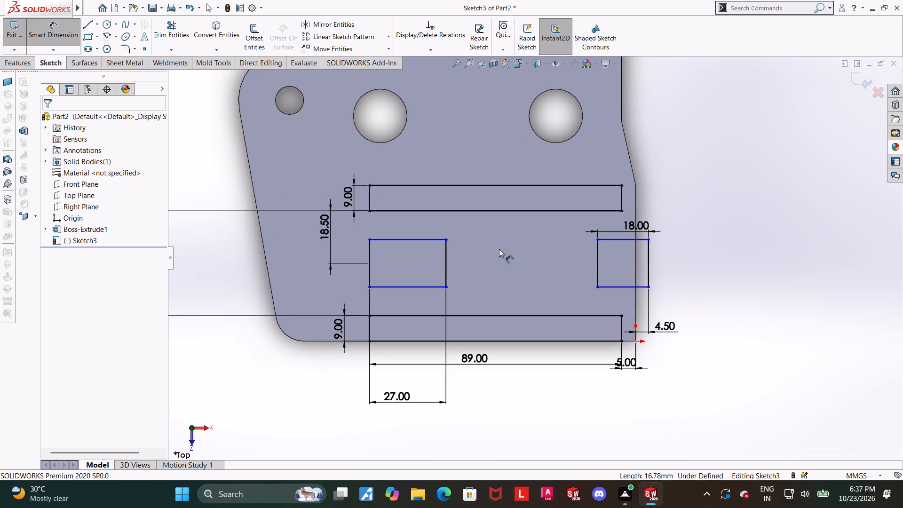
middle_click_drag(515, 262, 514, 203)
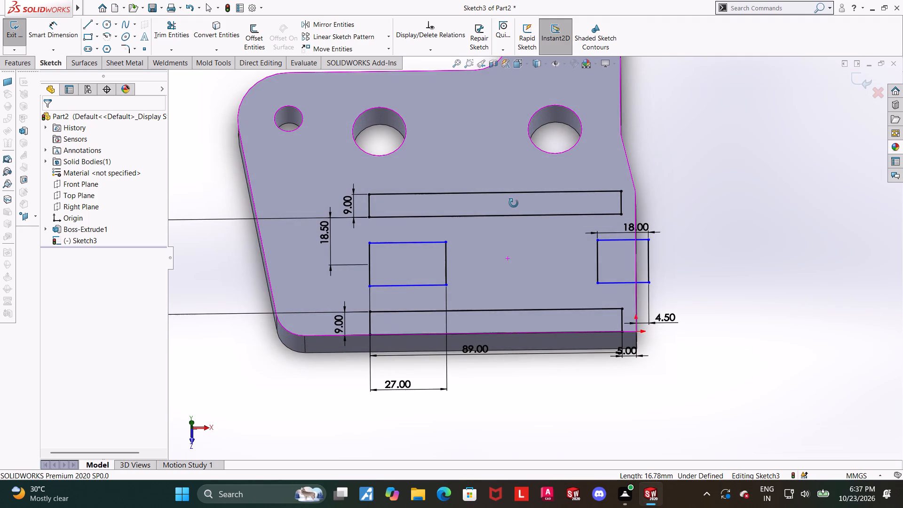
middle_click_drag(514, 203, 521, 259)
scroll(516, 240, "up", 2)
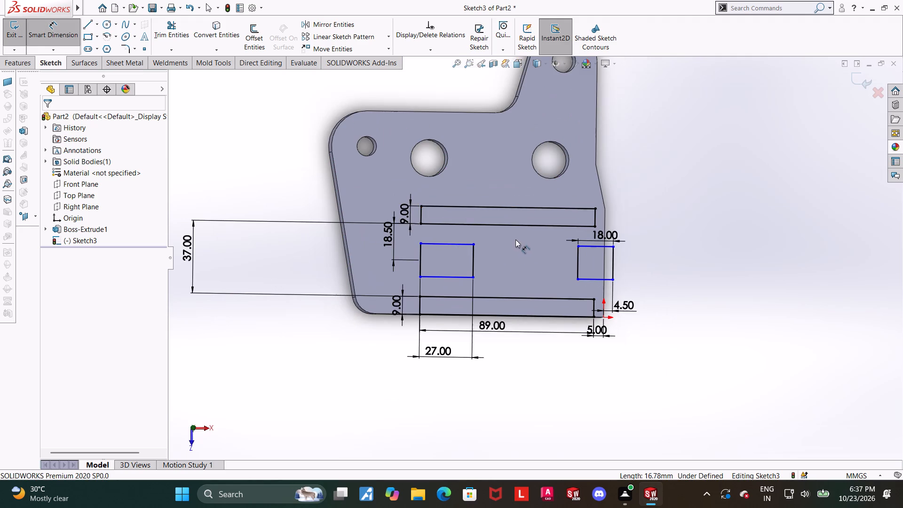
left_click(515, 64)
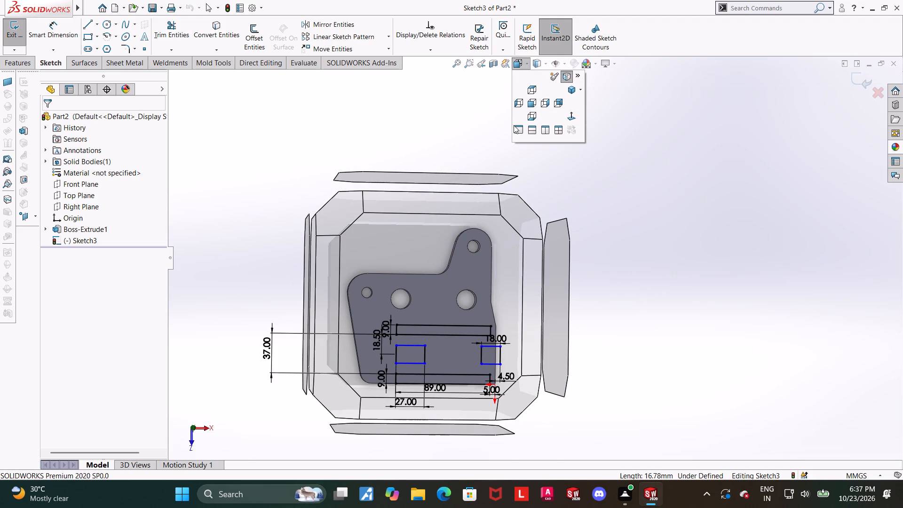
left_click(496, 285)
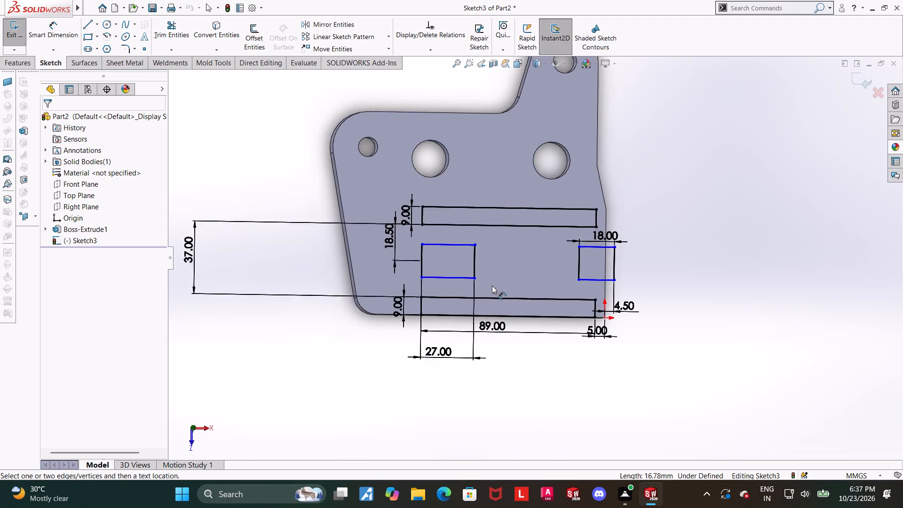
Dimension the height of the 18 mm wide rectangle crossing the plate's right edge as 19 mm.
scroll(741, 366, "down", 1)
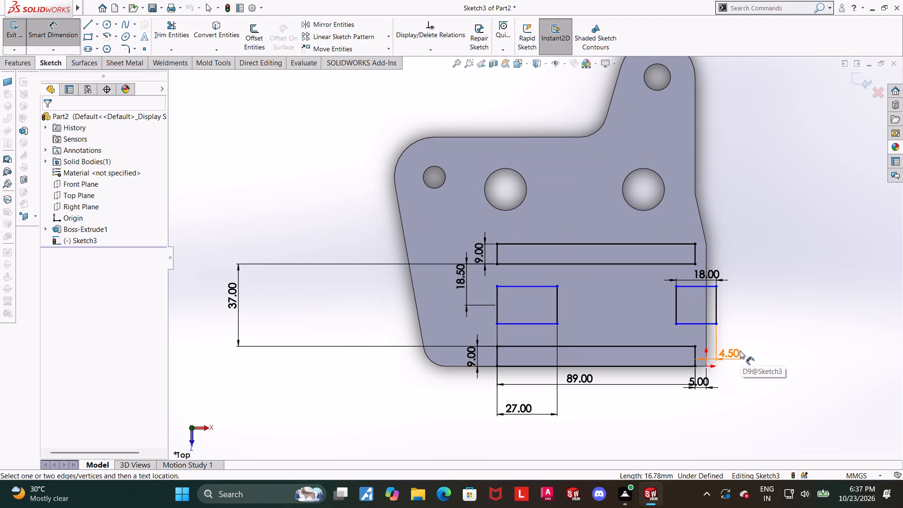
scroll(740, 350, "down", 1)
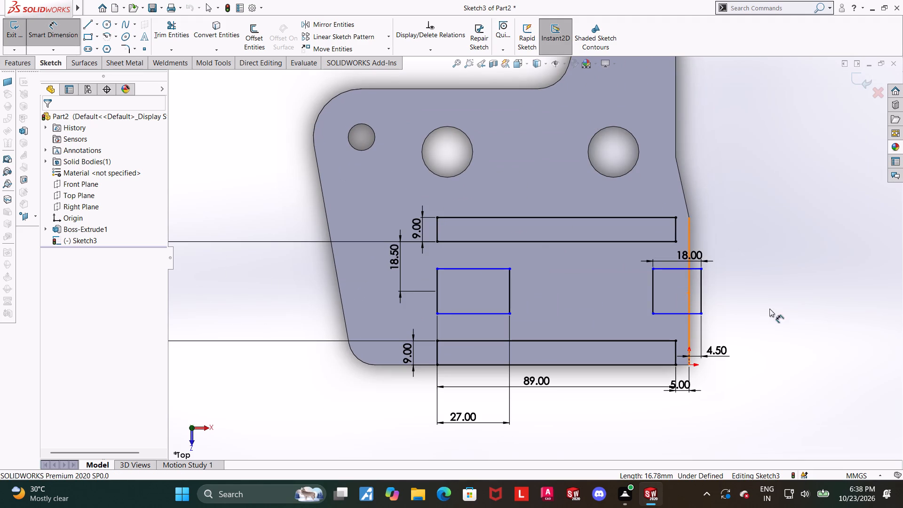
left_click(702, 284)
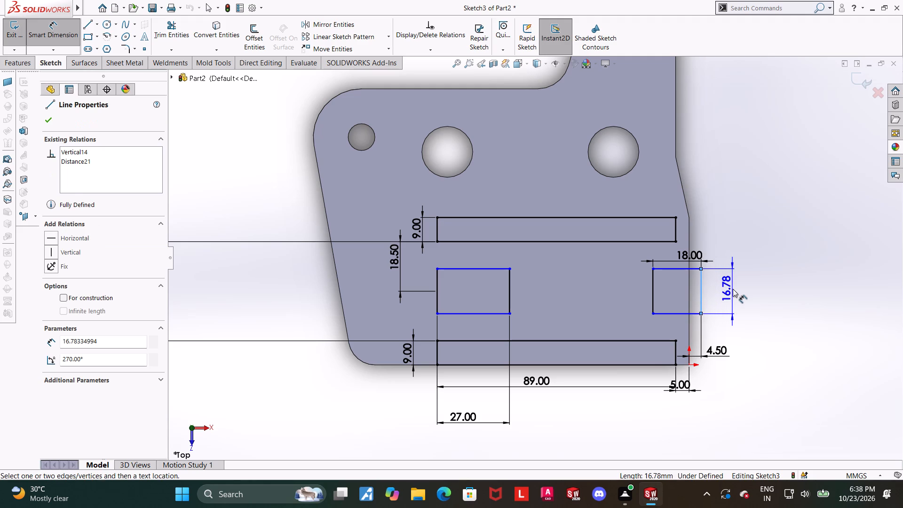
left_click(733, 289)
type("19")
key("Return")
key("Escape")
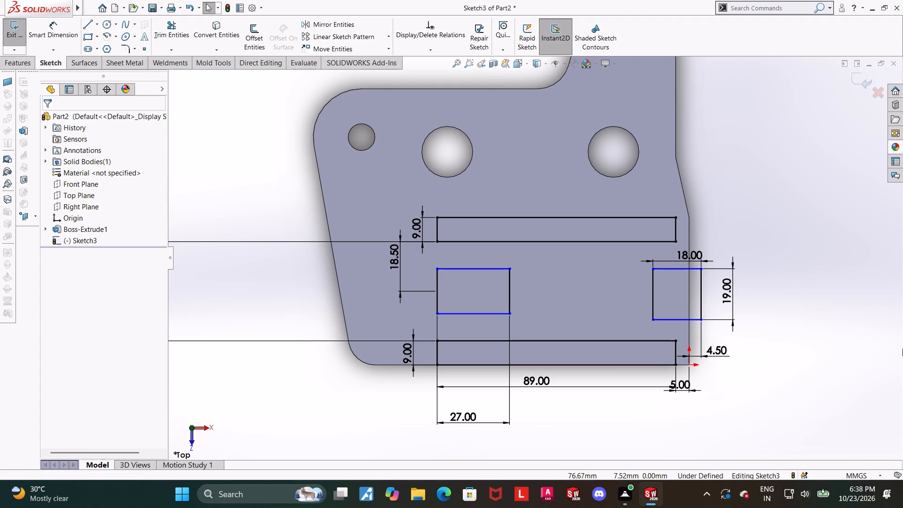
left_click(846, 341)
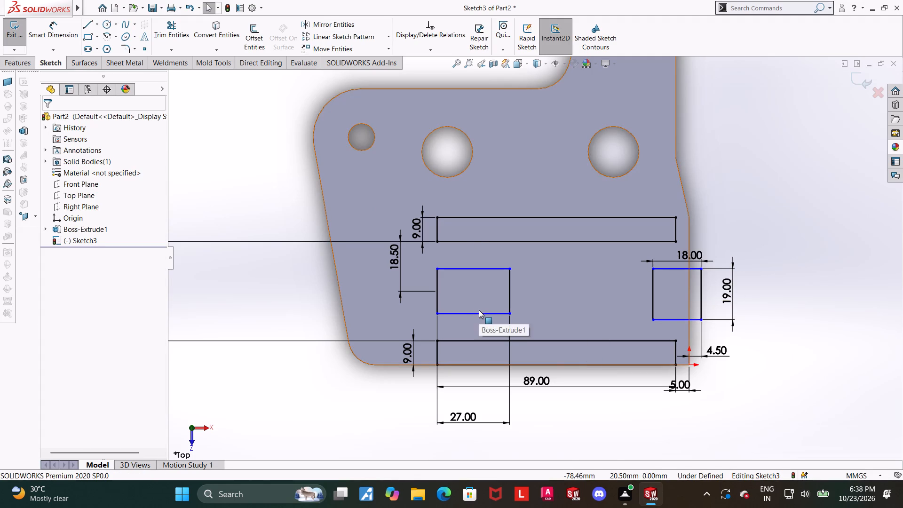
Make the bottom edges of the 27 mm and 18 mm wide rectangles collinear, and likewise their top edges.
left_click(481, 312)
left_click(676, 320, "ctrl")
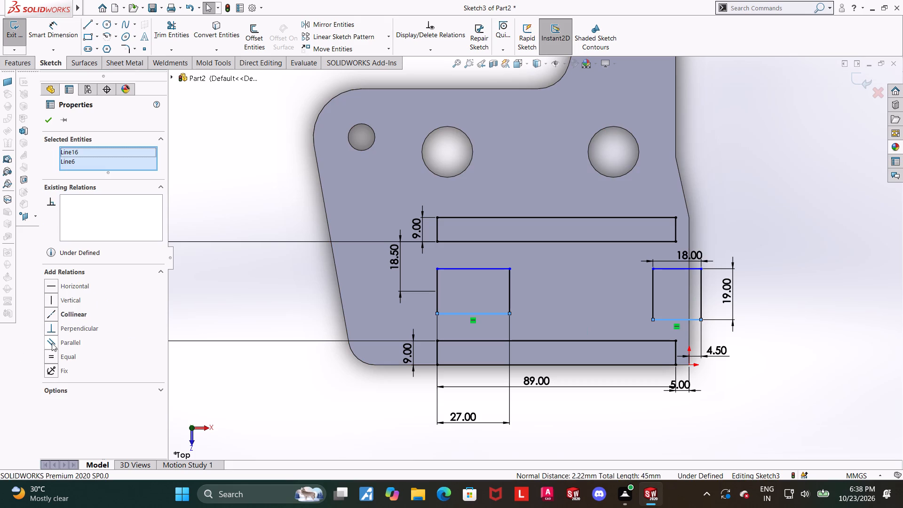
left_click(53, 319)
left_click(283, 363)
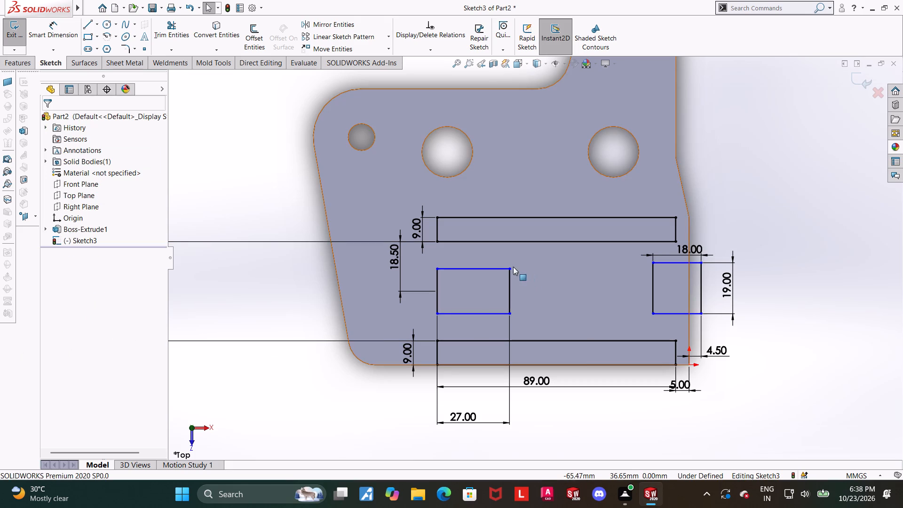
left_click(499, 267, "ctrl")
left_click(685, 262, "ctrl")
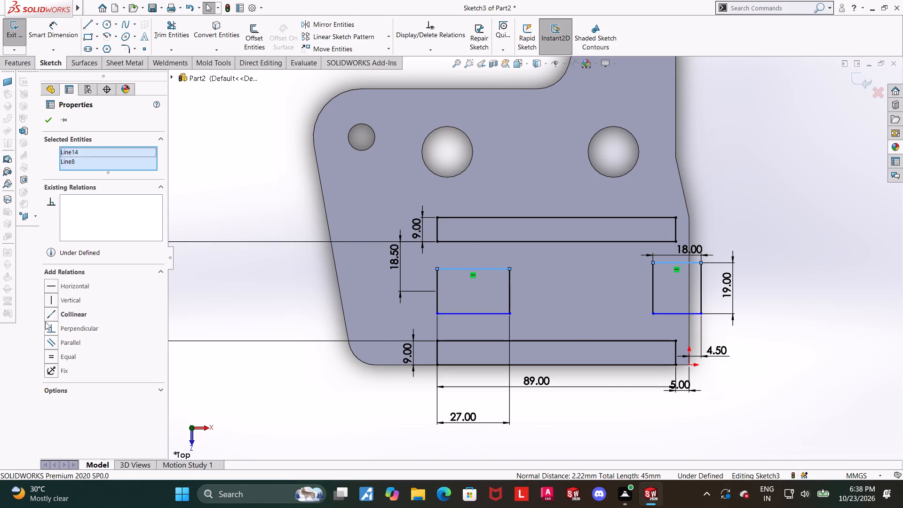
left_click(50, 316)
left_click(243, 376)
Measure the vertical gaps between the two middle rectangles and the long rectangles above and below, without keeping any dimension.
left_click(38, 33)
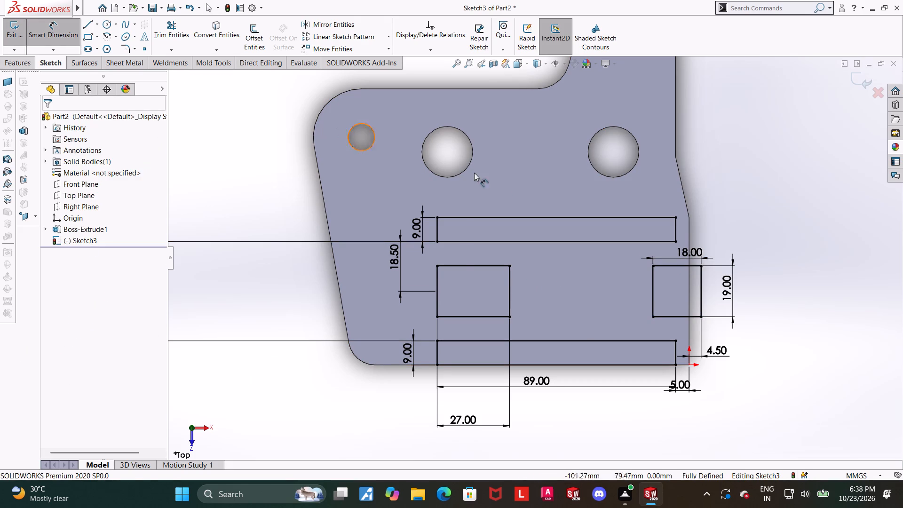
left_click(459, 242)
left_click(460, 264)
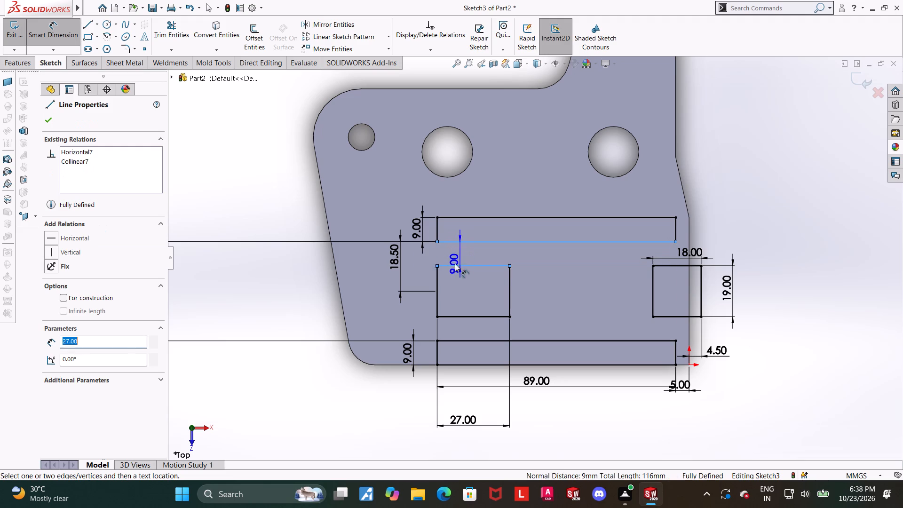
left_click(303, 267)
key("Escape")
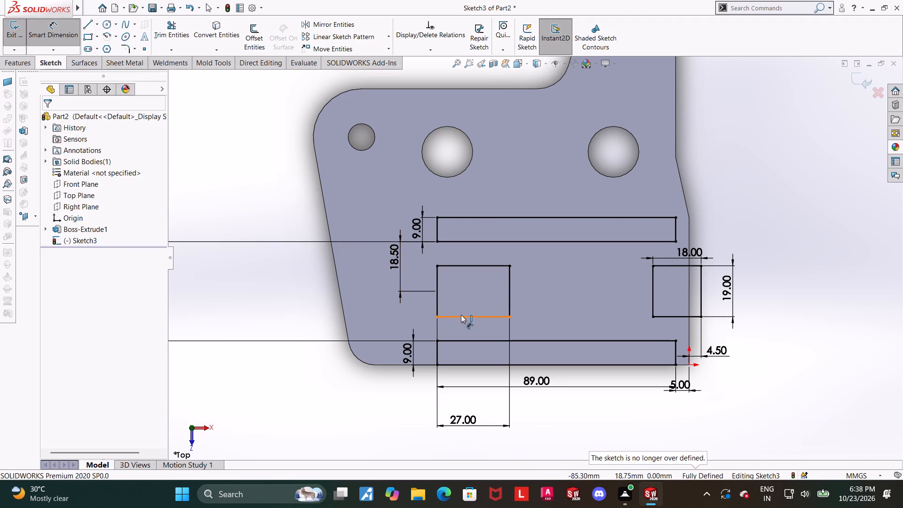
left_click(463, 317)
left_click(459, 340)
key("Escape")
key("Escape")
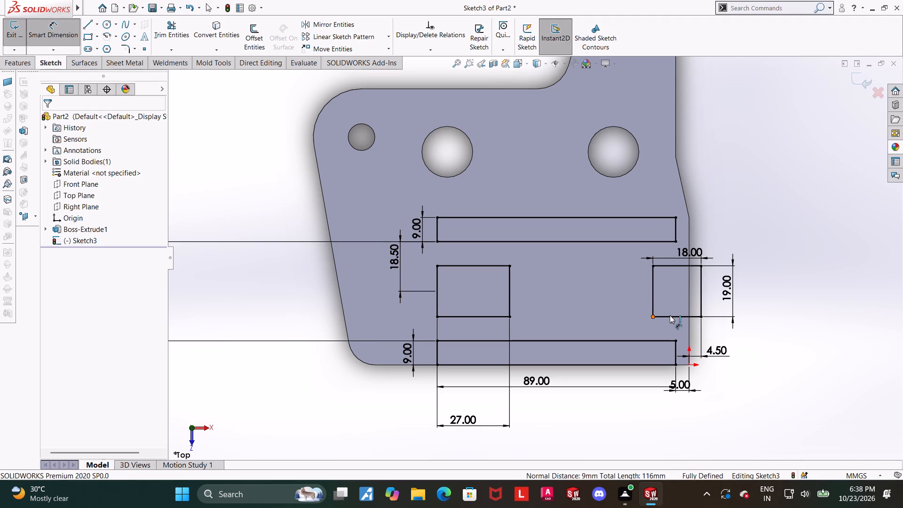
left_click(670, 317)
left_click(661, 343)
key("Escape")
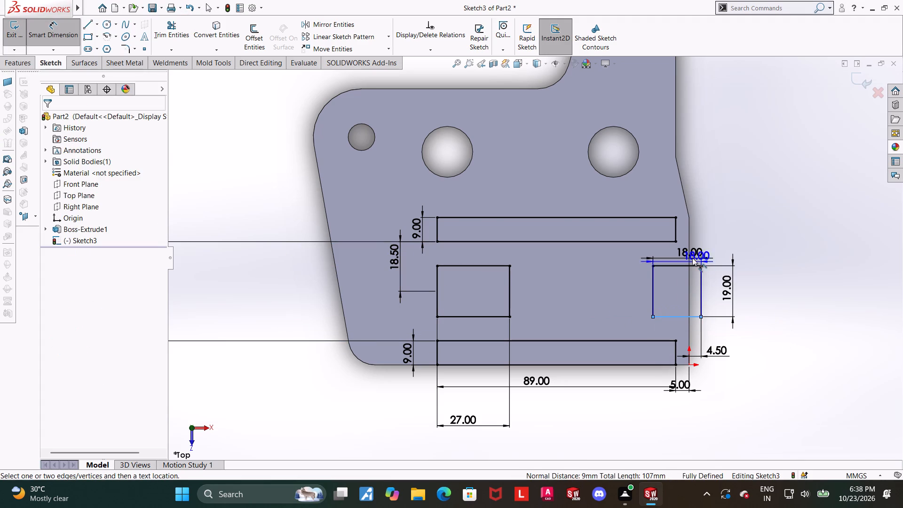
key("Escape")
left_click(664, 244)
left_click(667, 269)
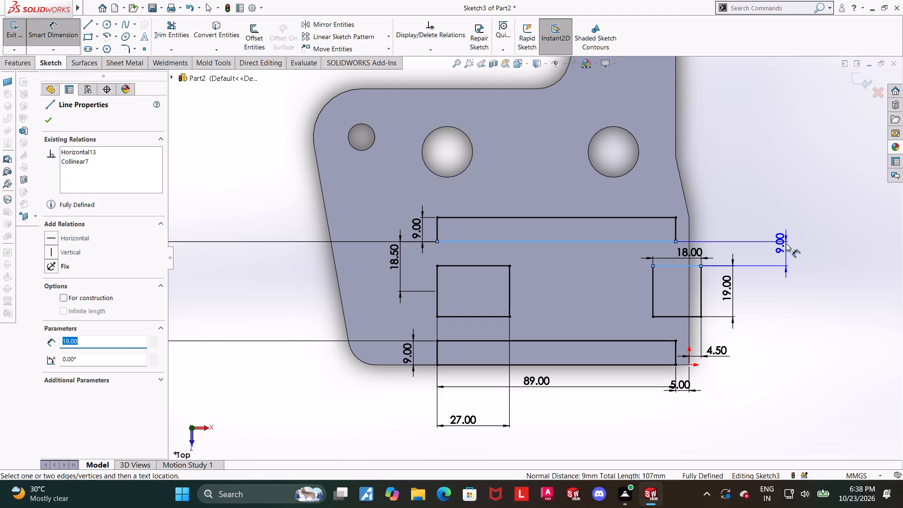
key("Escape")
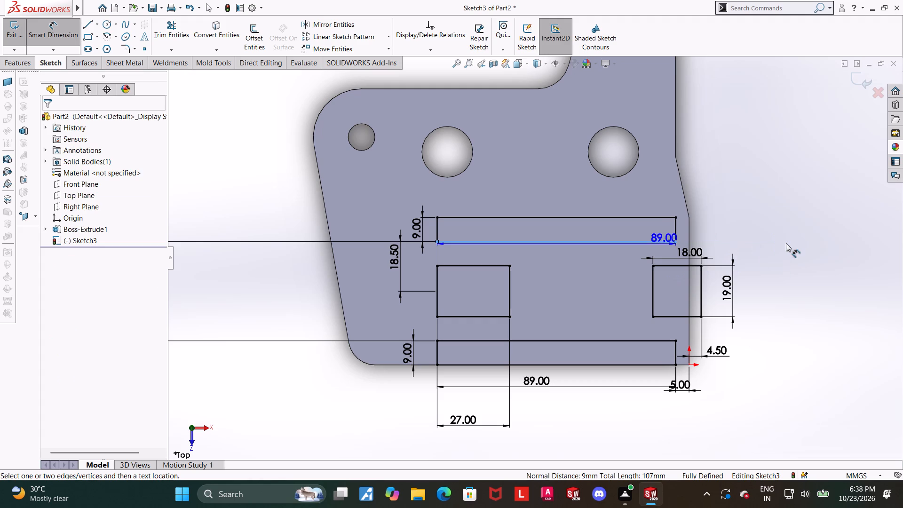
key("Escape")
scroll(554, 245, "up", 3)
key("Escape")
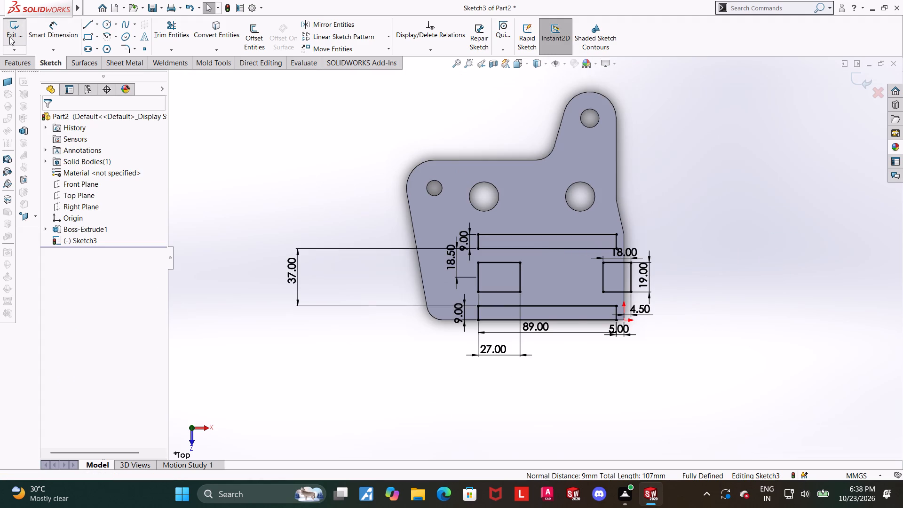
Measure the distance from the upper long rectangle's top edge to the lower one's bottom edge, without keeping a dimension.
left_click(36, 35)
scroll(533, 246, "down", 1)
left_click(545, 232)
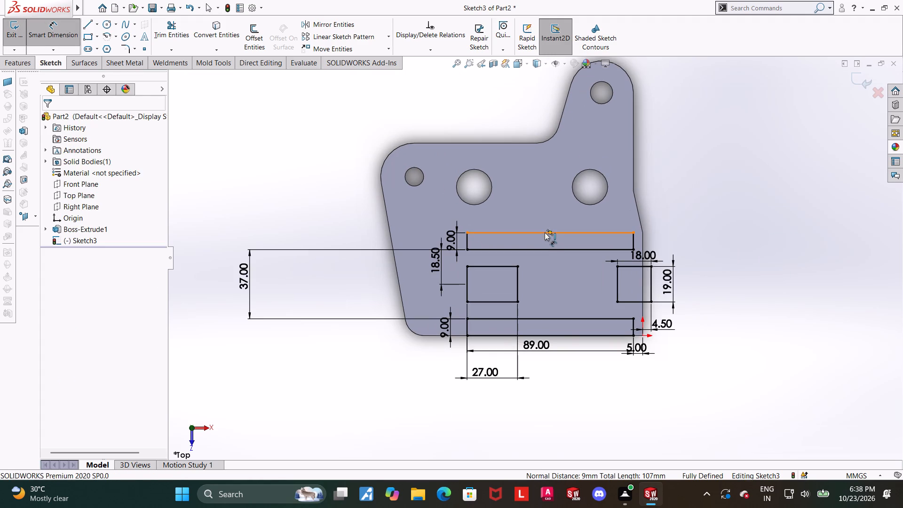
left_click(563, 337)
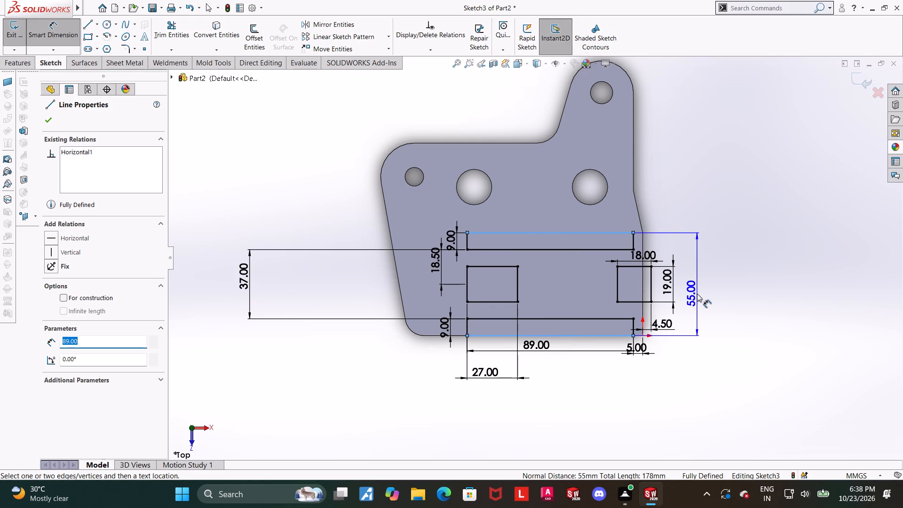
key("Escape")
key("Escape")
Exit the sketch of the four rectangles.
scroll(702, 308, "up", 2)
scroll(602, 304, "down", 2)
scroll(539, 281, "down", 2)
middle_click_drag(779, 249, 775, 180)
scroll(769, 193, "up", 1)
left_click(857, 77)
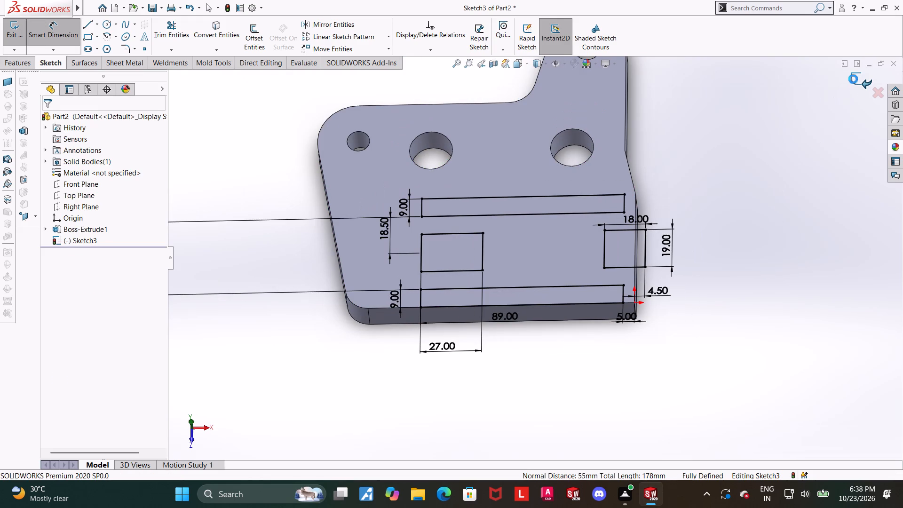
Move the sketch of the four rectangles onto the plate's bottom face by replacing its sketch plane reference.
middle_click_drag(657, 268, 652, 230)
right_click(72, 241)
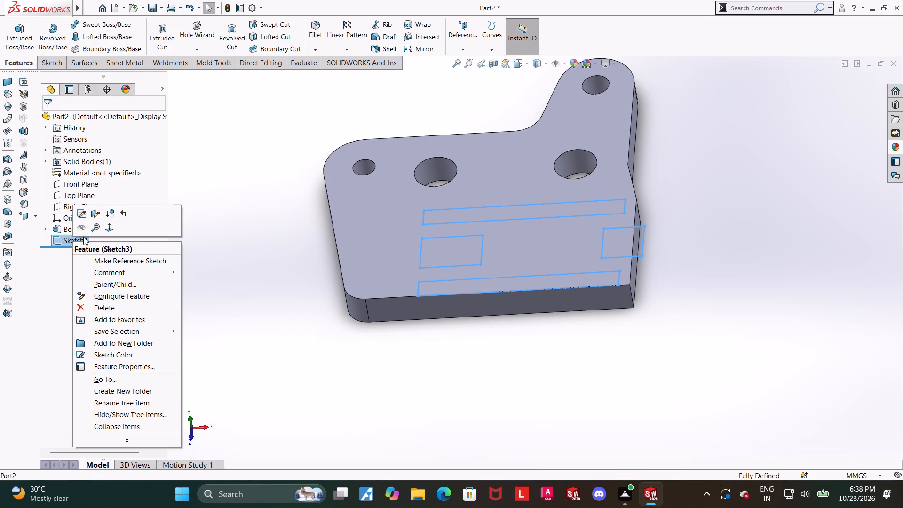
left_click(94, 209)
middle_click_drag(509, 355, 505, 198)
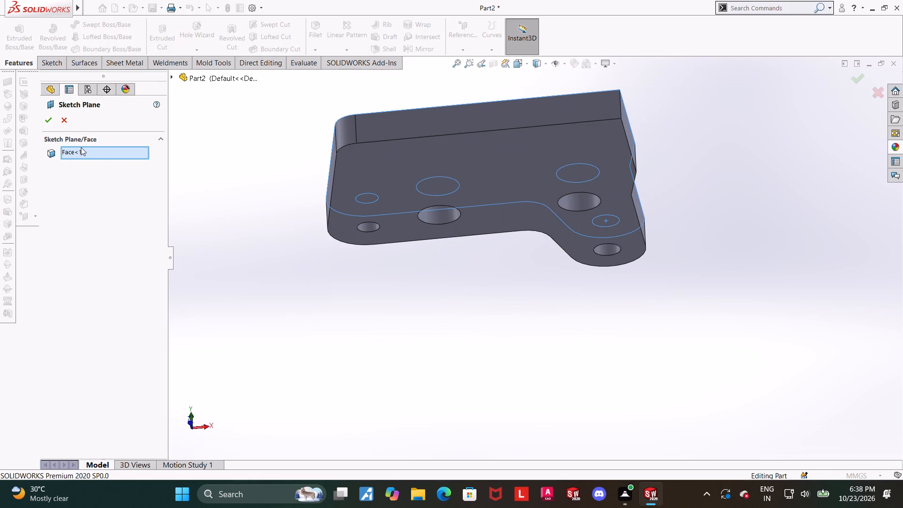
right_click(80, 147)
right_click(97, 160)
right_click(97, 155)
left_click(106, 168)
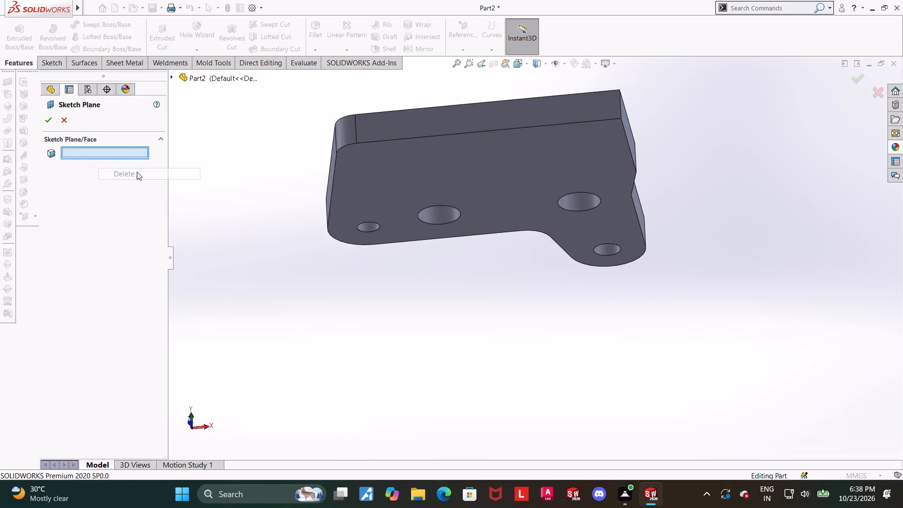
left_click(505, 170)
middle_click_drag(512, 224, 517, 275)
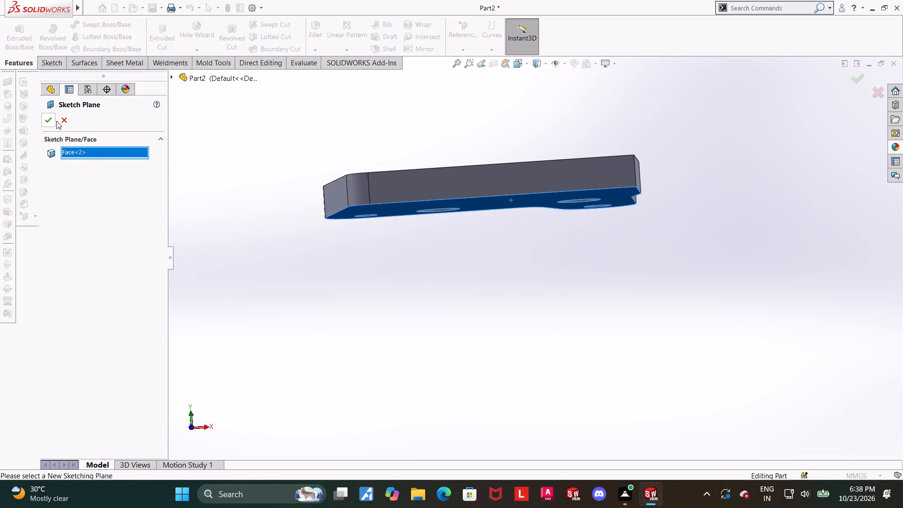
left_click(53, 121)
middle_click_drag(562, 159, 560, 293)
key("Escape")
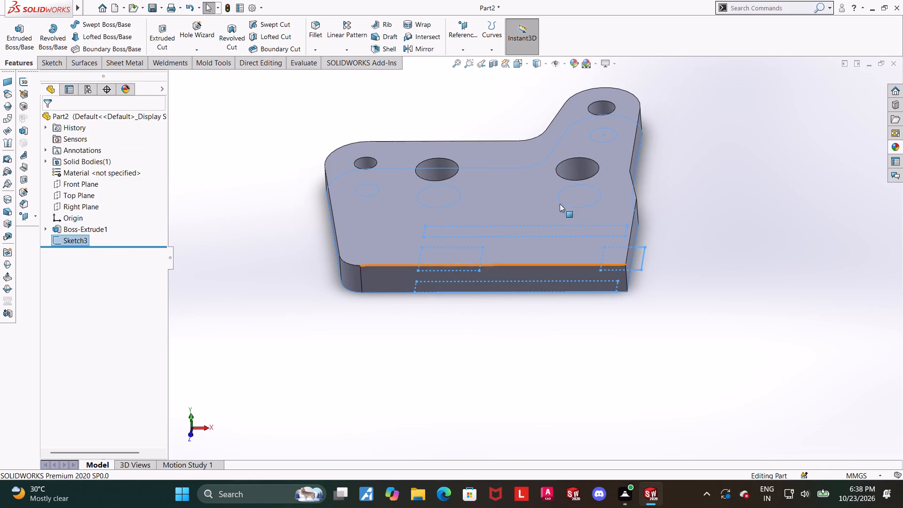
middle_click_drag(558, 148, 570, 224)
left_click(744, 244)
Extrude the sketch of the four rectangles as a blind boss 32 mm upward through the plate, merged with the body.
middle_click_drag(731, 230, 727, 270)
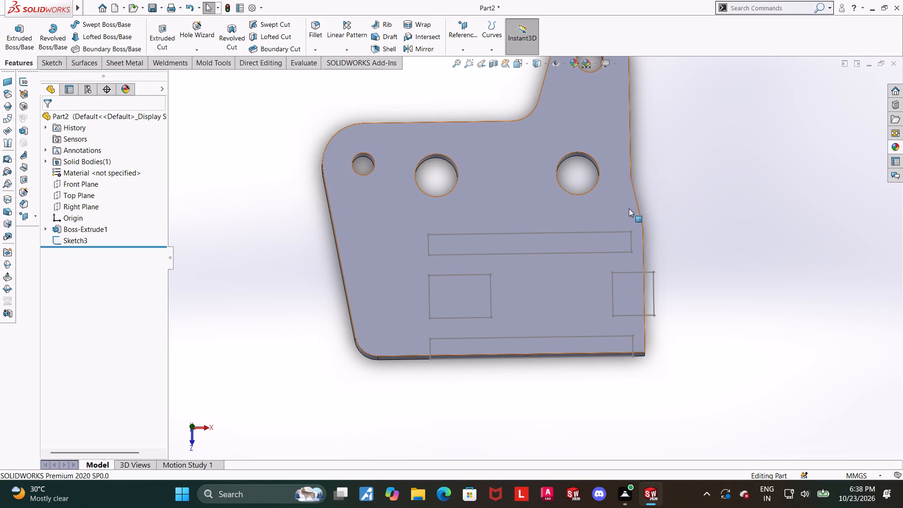
scroll(717, 237, "up", 1)
scroll(677, 246, "down", 1)
middle_click_drag(611, 316, 599, 262)
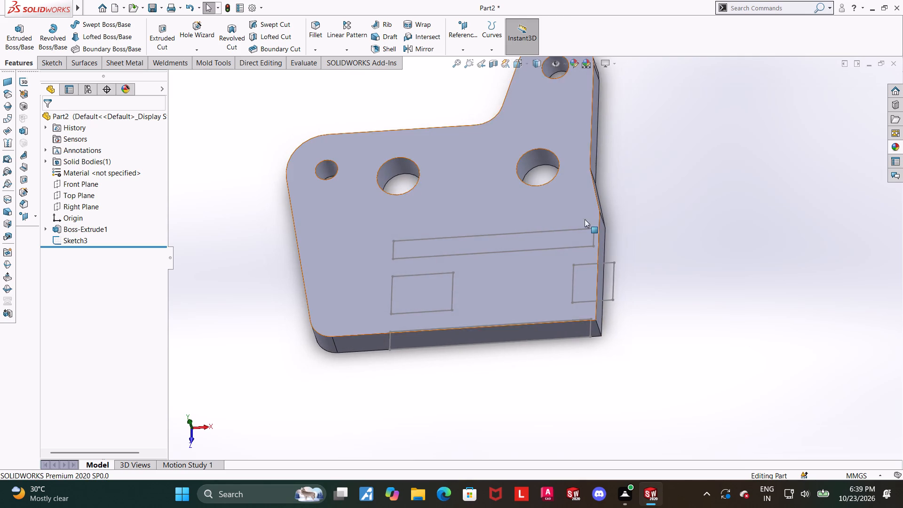
scroll(580, 218, "down", 1)
left_click(12, 31)
middle_click_drag(732, 291, 725, 288)
scroll(726, 276, "up", 3)
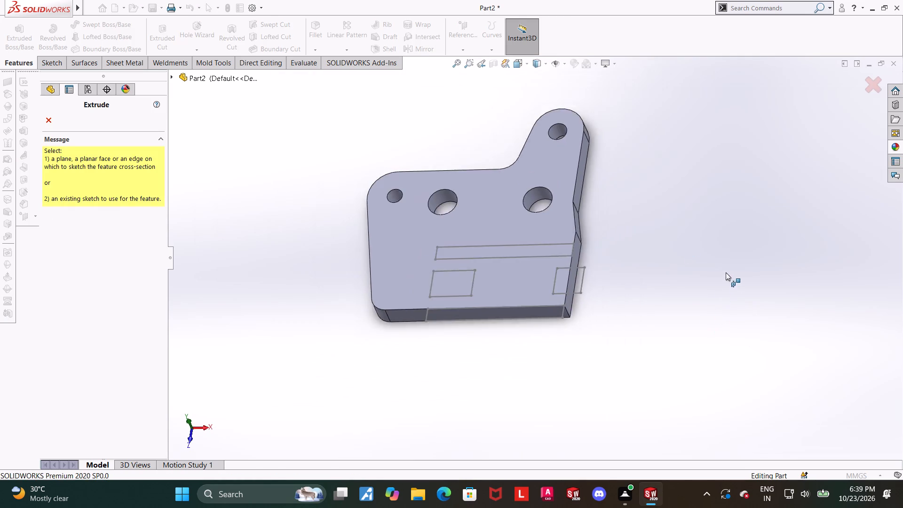
scroll(502, 212, "down", 3)
left_click(171, 78)
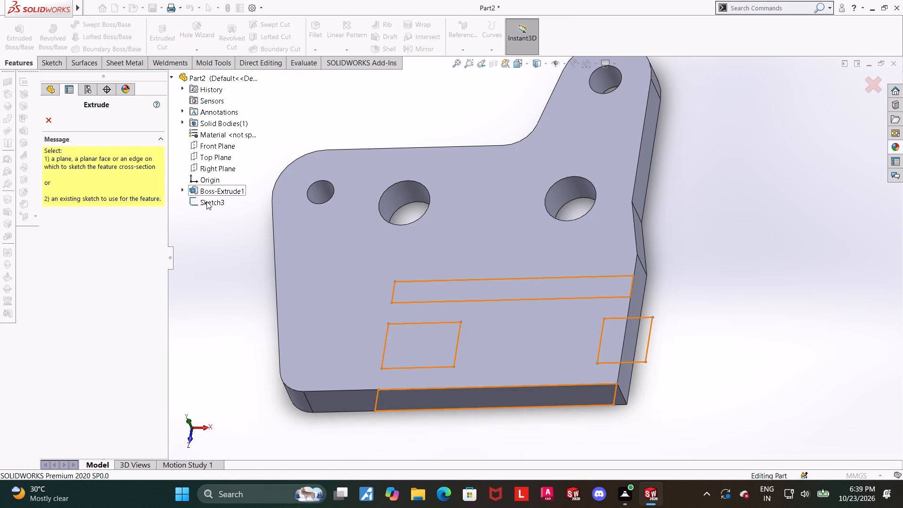
left_click(206, 201)
middle_click_drag(634, 365, 659, 297)
middle_click_drag(643, 311, 626, 318)
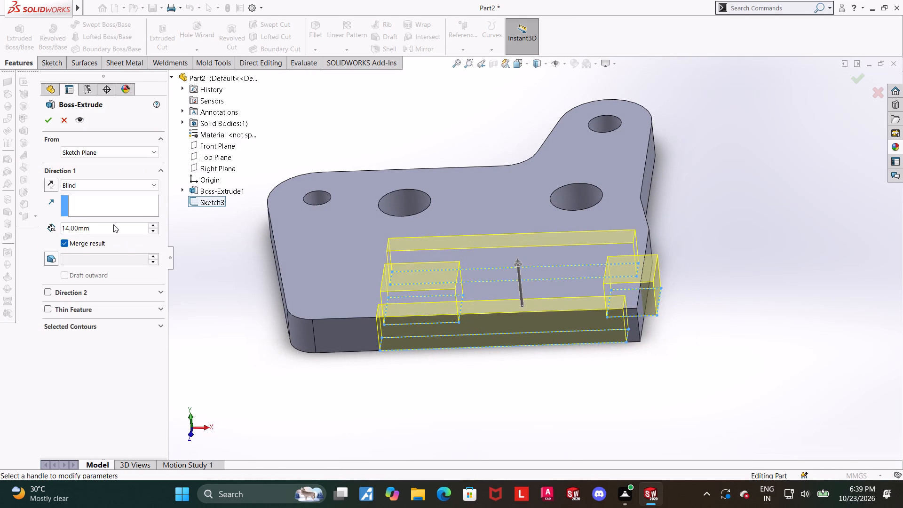
left_click(113, 224)
left_click(116, 226)
left_click(119, 226)
left_click_drag(119, 226, 0, 214)
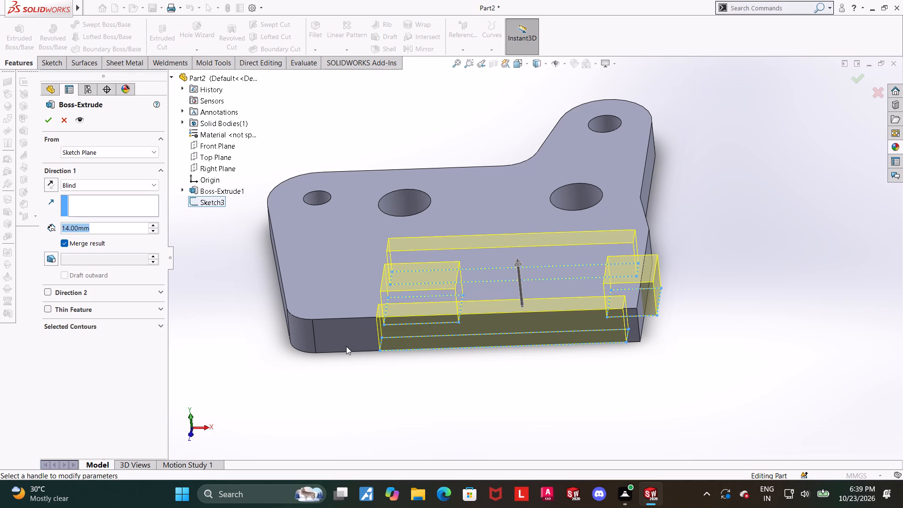
type("32")
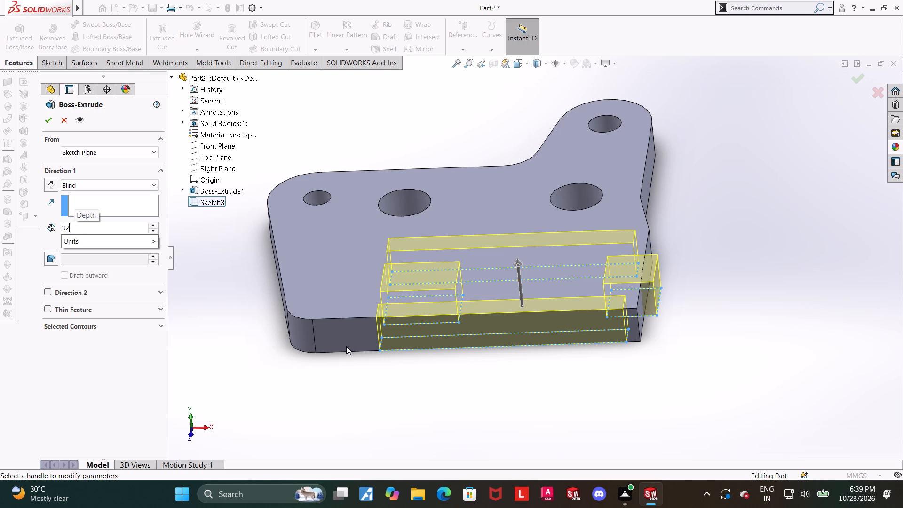
key("Return")
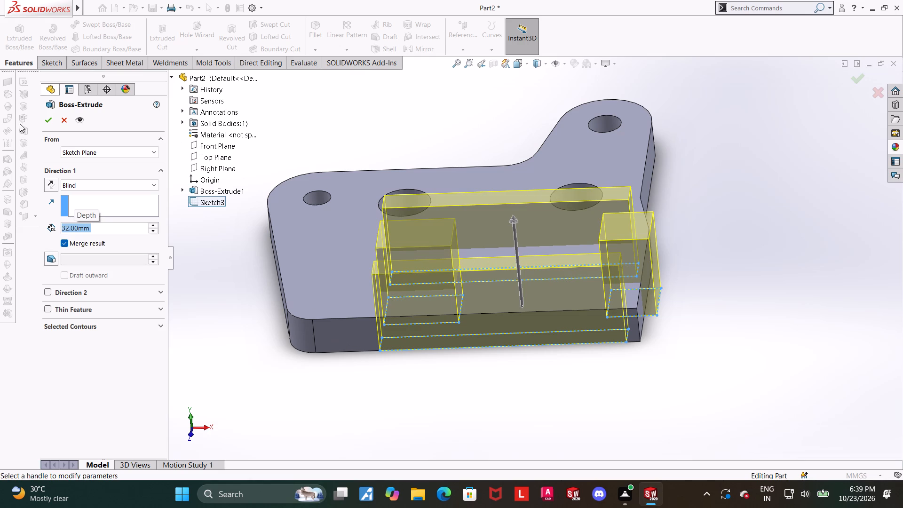
left_click(46, 125)
left_click(380, 371)
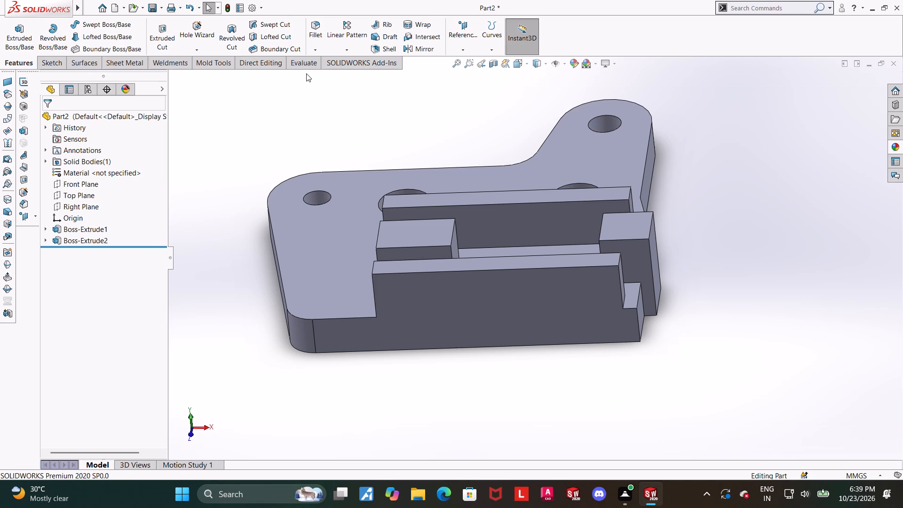
Measure the distance between the plate's top and bottom faces.
left_click(305, 71)
left_click(305, 68)
left_click(97, 27)
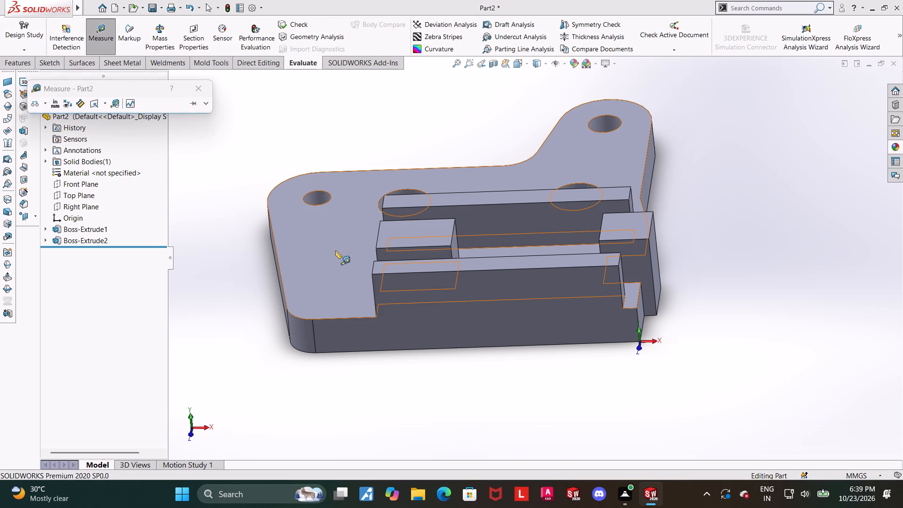
left_click(334, 256)
middle_click_drag(367, 336, 396, 181)
left_click(401, 191)
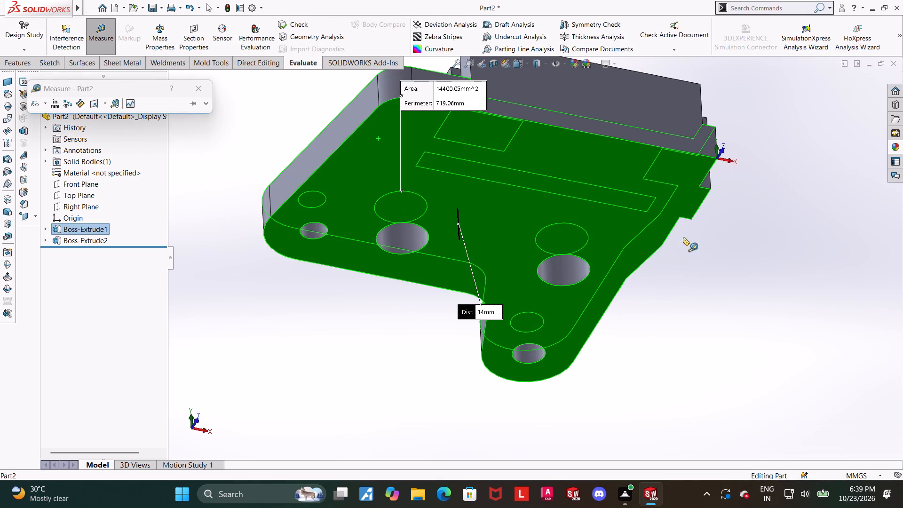
middle_click_drag(677, 198, 661, 332)
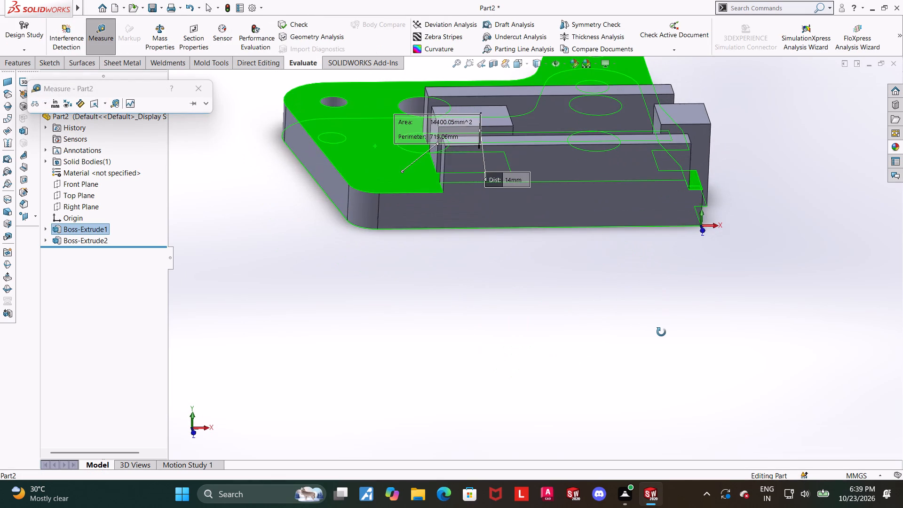
middle_click_drag(661, 332, 662, 332)
scroll(660, 328, "up", 3)
scroll(586, 164, "down", 4)
key("Escape")
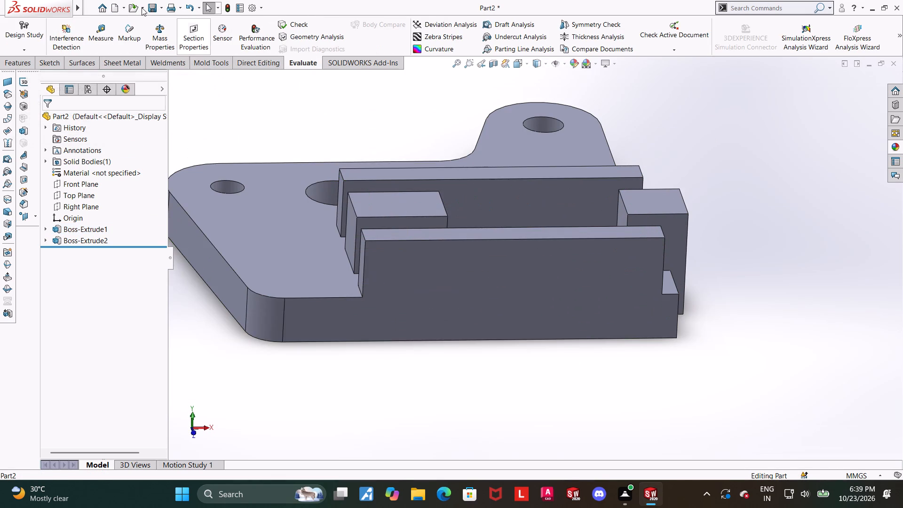
Measure the height of the 27 mm wide block's top face above the plate's top face.
left_click(108, 37)
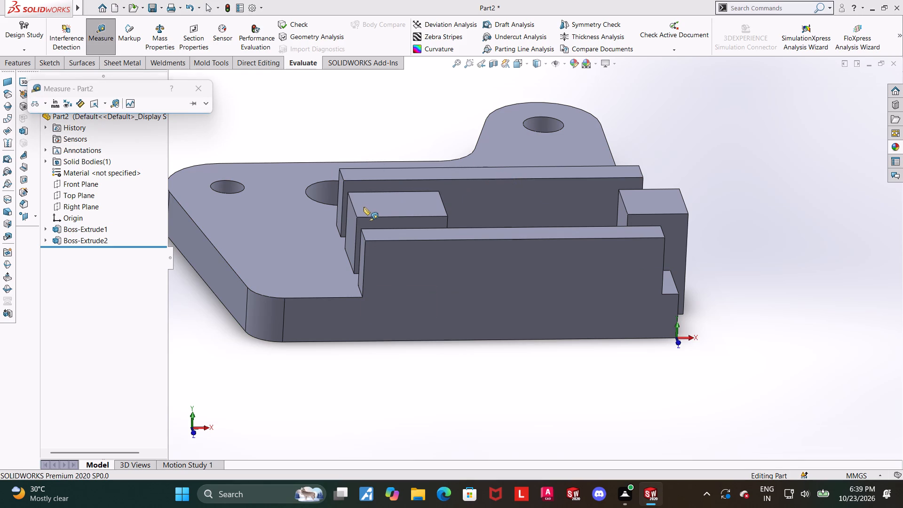
left_click(364, 207)
left_click(298, 255)
scroll(346, 271, "up", 1)
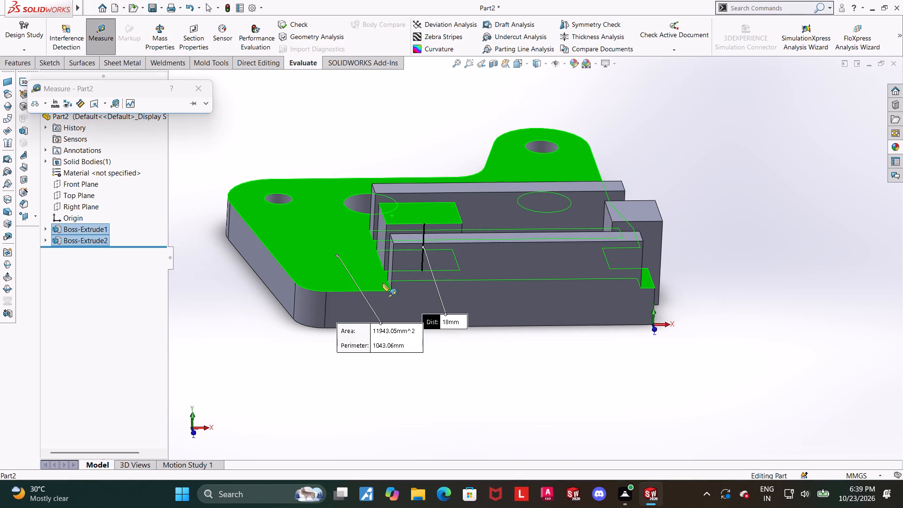
scroll(388, 284, "up", 1)
scroll(384, 228, "down", 3)
key("Escape")
Measure the distance from the 27 mm wide block's top face to the plate's bottom face.
left_click(111, 33)
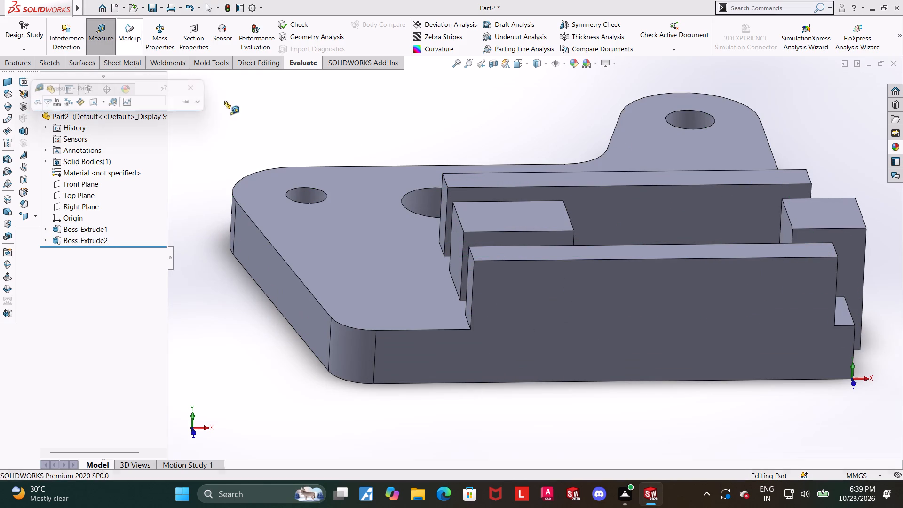
left_click(486, 211)
middle_click_drag(525, 355, 519, 238)
left_click(514, 259)
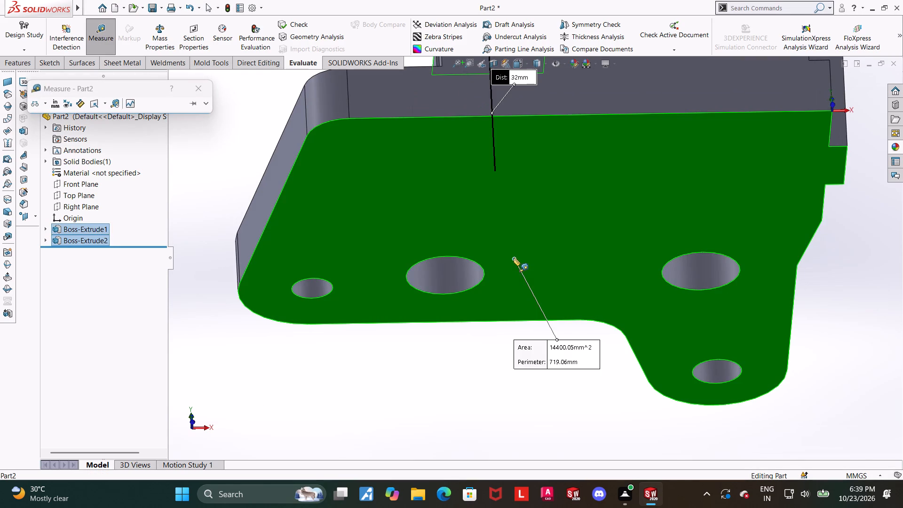
scroll(514, 258, "up", 2)
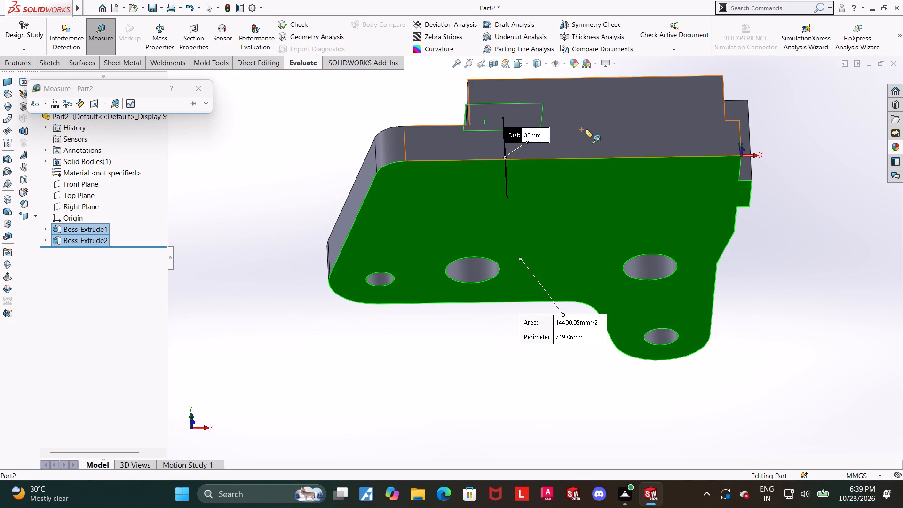
key("Escape")
Start a new sketch on the plate's top face among the raised blocks and view it normal to the sketch plane.
middle_click_drag(609, 120, 610, 293)
scroll(706, 315, "up", 3)
middle_click_drag(736, 280, 742, 321)
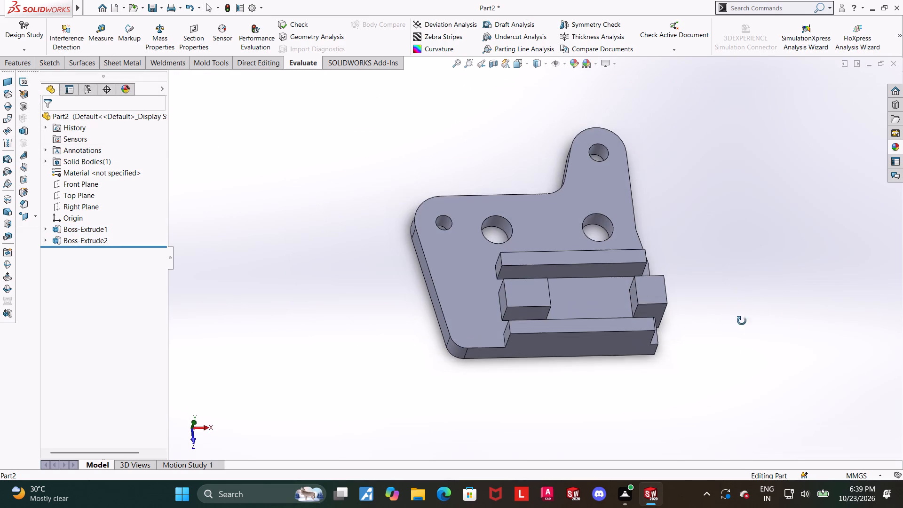
middle_click_drag(742, 321, 742, 331)
middle_click_drag(631, 302, 631, 317)
scroll(619, 274, "down", 2)
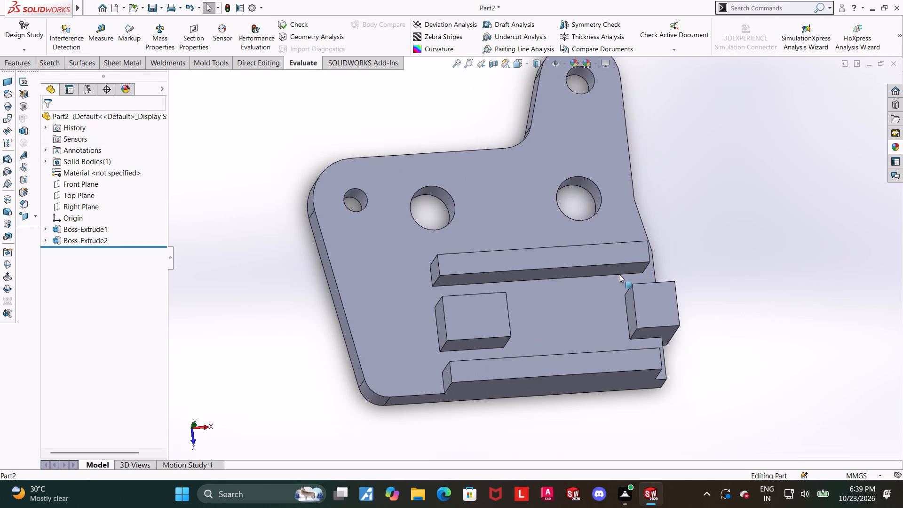
middle_click_drag(619, 274, 610, 299)
middle_click_drag(613, 280, 604, 292)
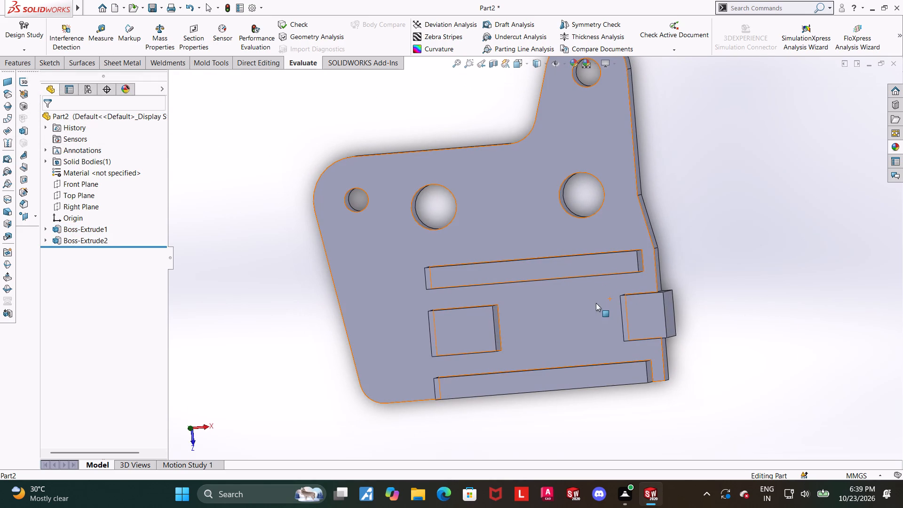
left_click(581, 317)
left_click(626, 289)
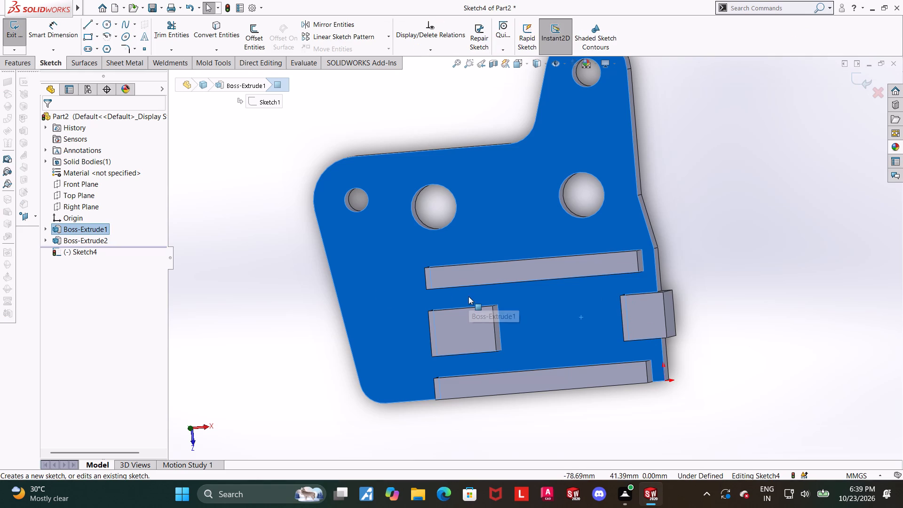
left_click(88, 254)
left_click(108, 244)
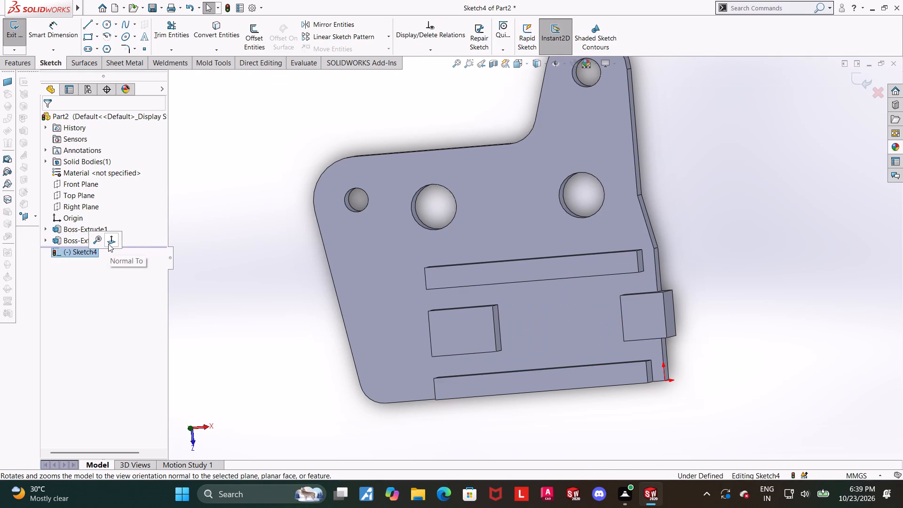
scroll(561, 331, "up", 4)
scroll(598, 314, "down", 3)
left_click(701, 313)
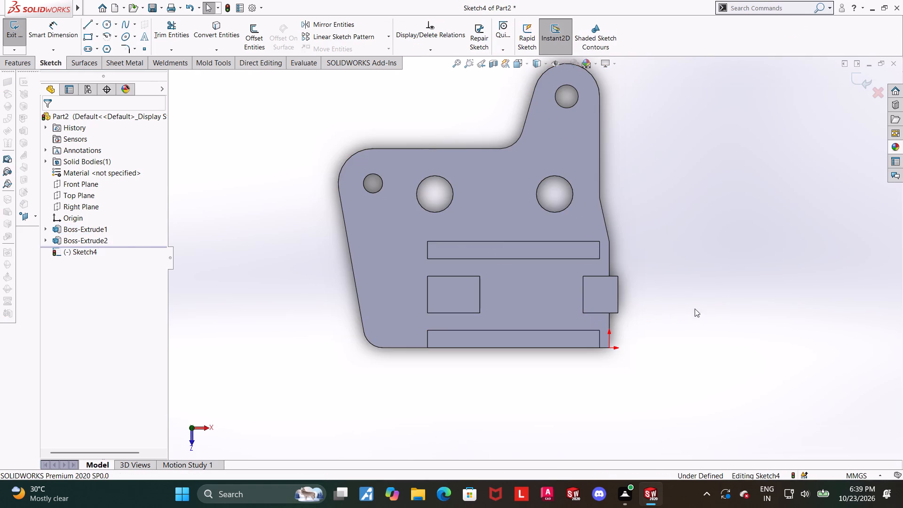
Sketch a vertical 9 mm line from the upper long bar's bottom edge to the 27 mm wide block's top edge.
scroll(610, 319, "down", 2)
scroll(571, 291, "down", 1)
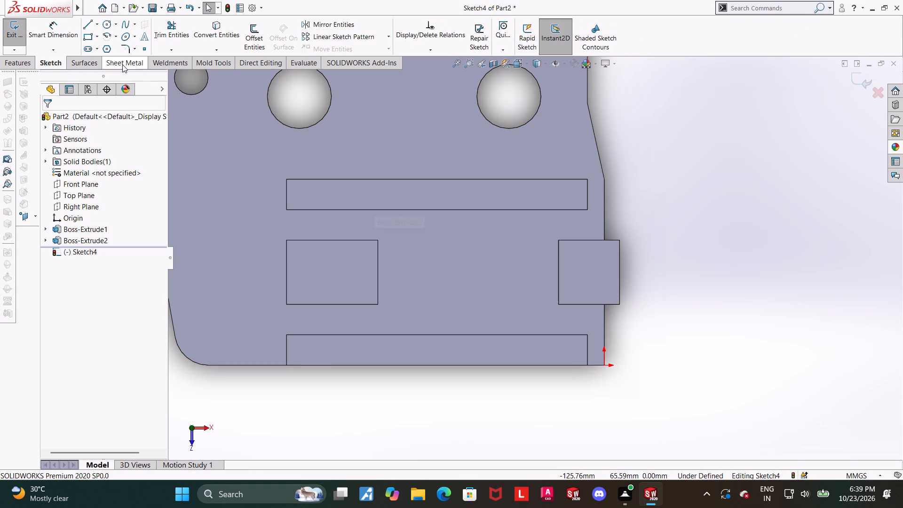
left_click(86, 30)
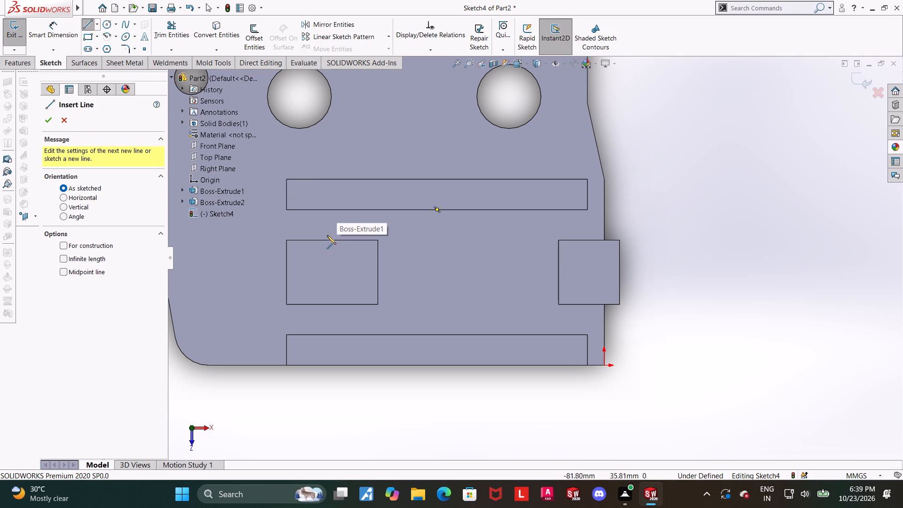
left_click(337, 210)
left_click(336, 239)
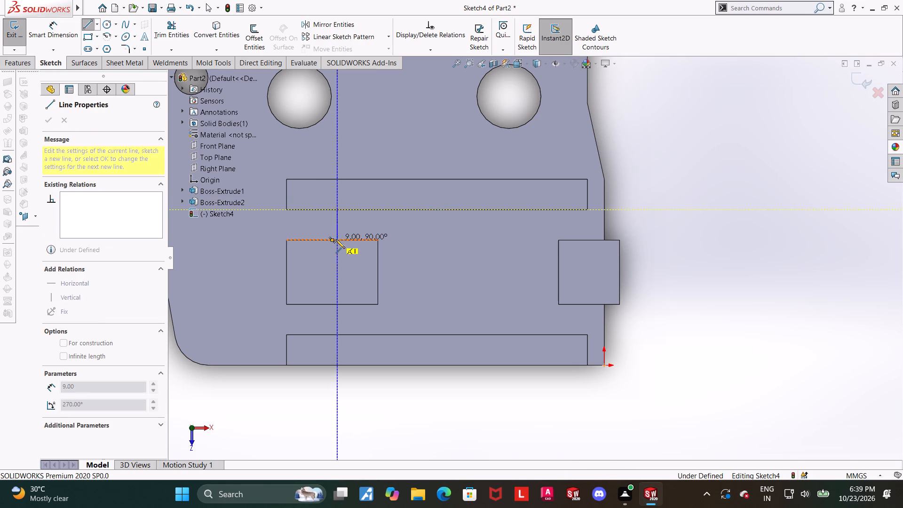
key("Escape")
key("Escape")
Sketch a vertical 9 mm line from the 27 mm wide block's lower edge to the lower long bar's top edge, aligned with the first line.
left_click(87, 19)
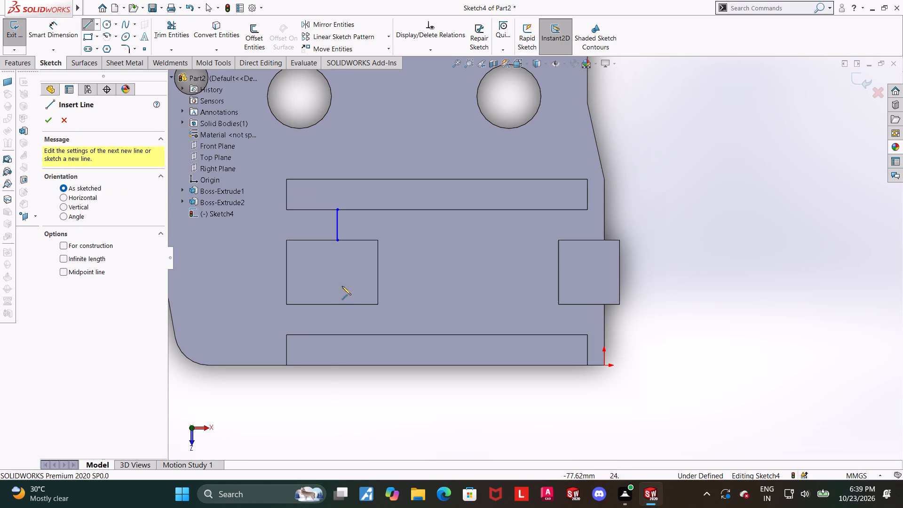
left_click(337, 306)
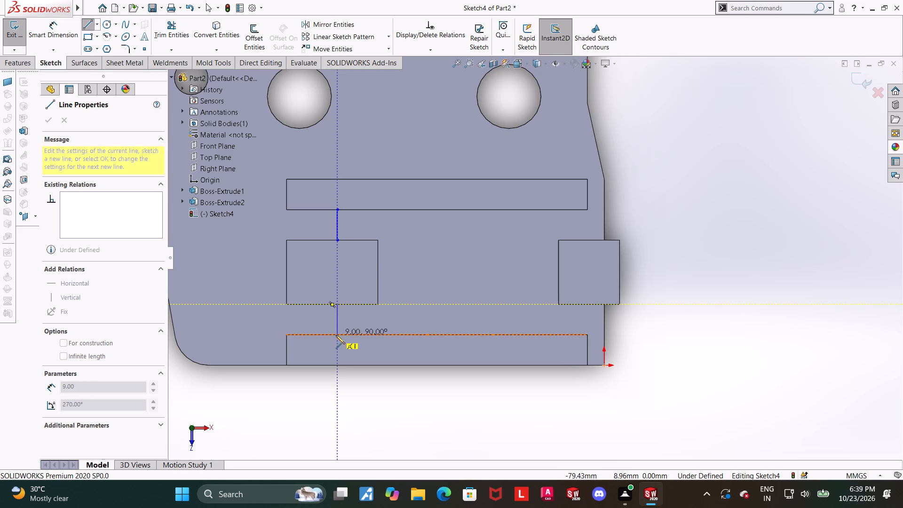
left_click(336, 335)
key("Escape")
key("Escape")
key("Escape")
Dimension the lower vertical line 12.5 mm from the lower long bar's left end edge.
left_click(39, 30)
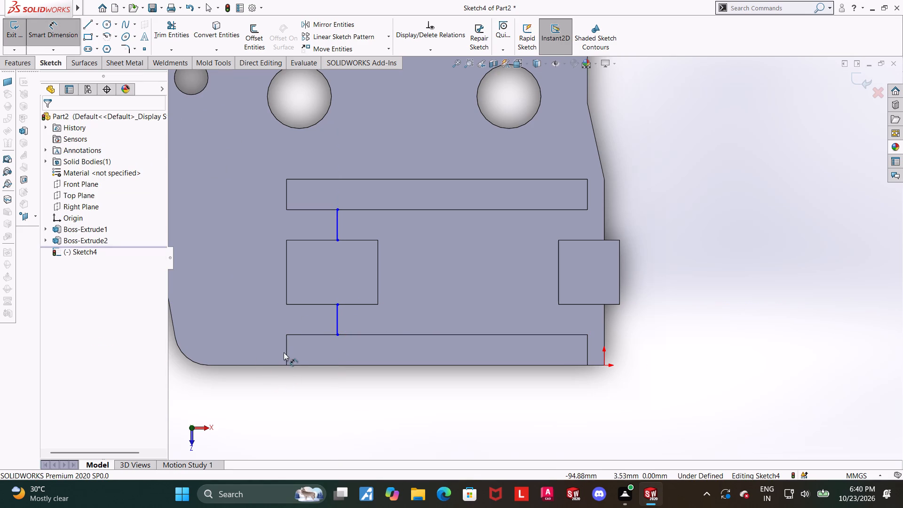
left_click(286, 352)
left_click(336, 321)
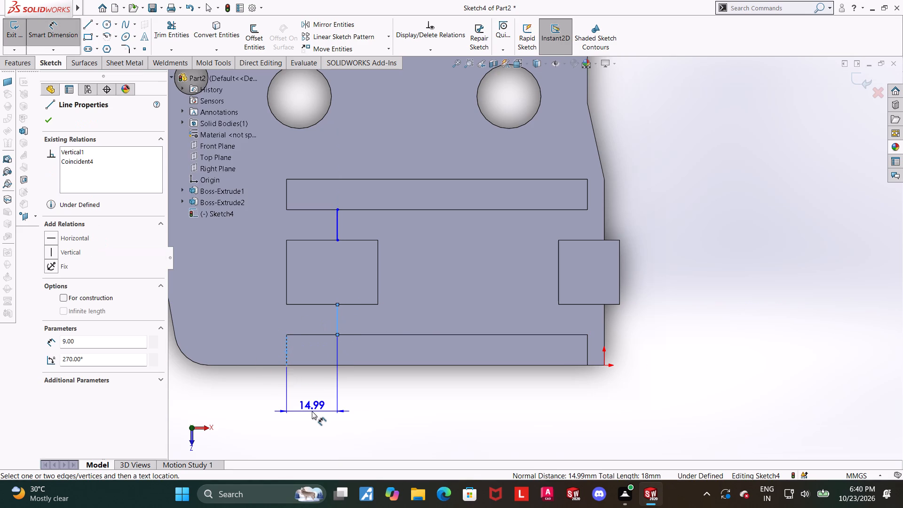
left_click(312, 409)
type("12.5")
key("Return")
key("Escape")
left_click(530, 419)
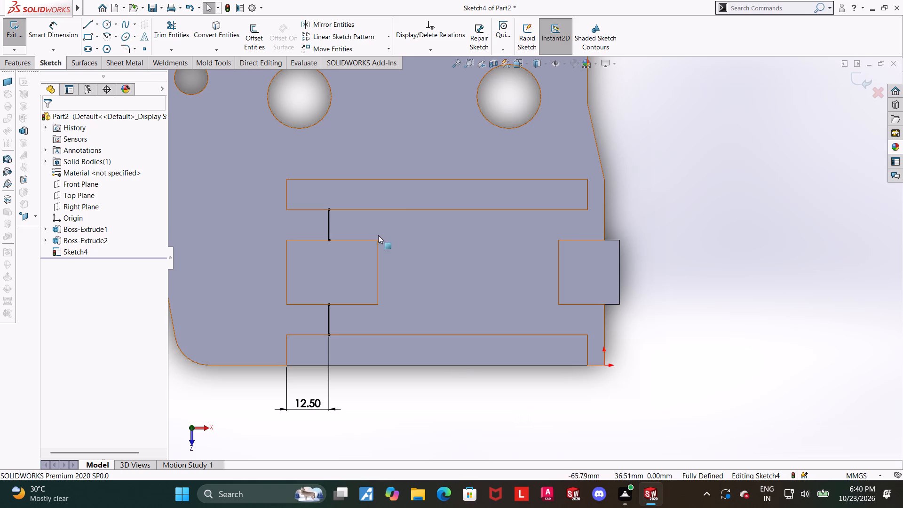
Convert the two long bars' facing inner edges and the 27 mm wide block's top, right and bottom edges into sketch lines.
left_click(226, 38)
left_click(455, 208)
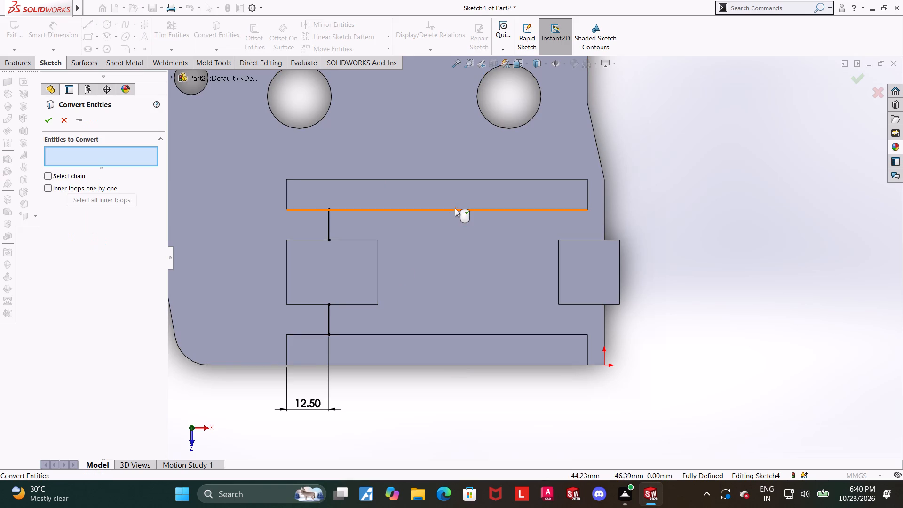
left_click(384, 334)
left_click(378, 295)
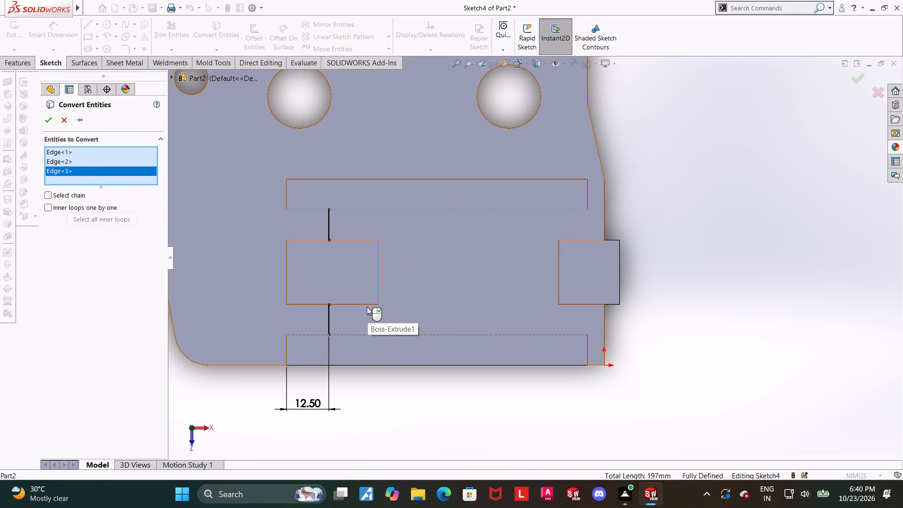
left_click(365, 306)
left_click(361, 241)
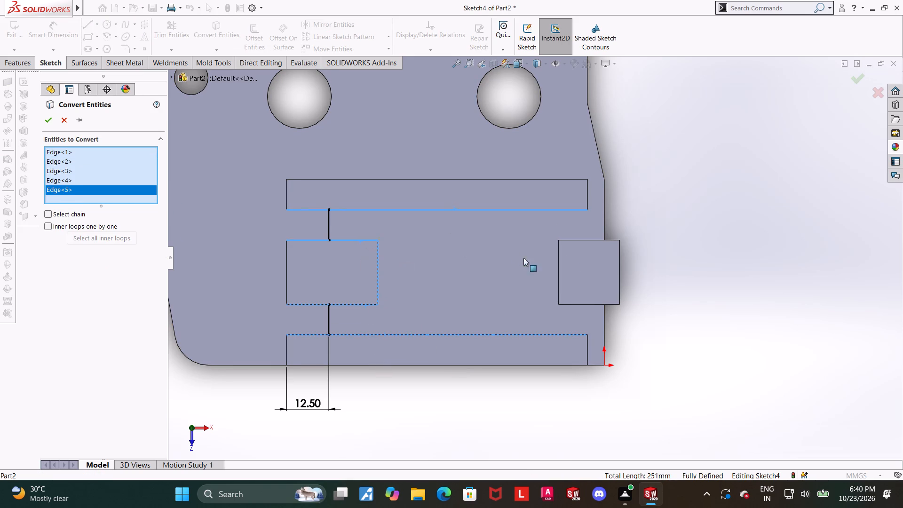
left_click(49, 116)
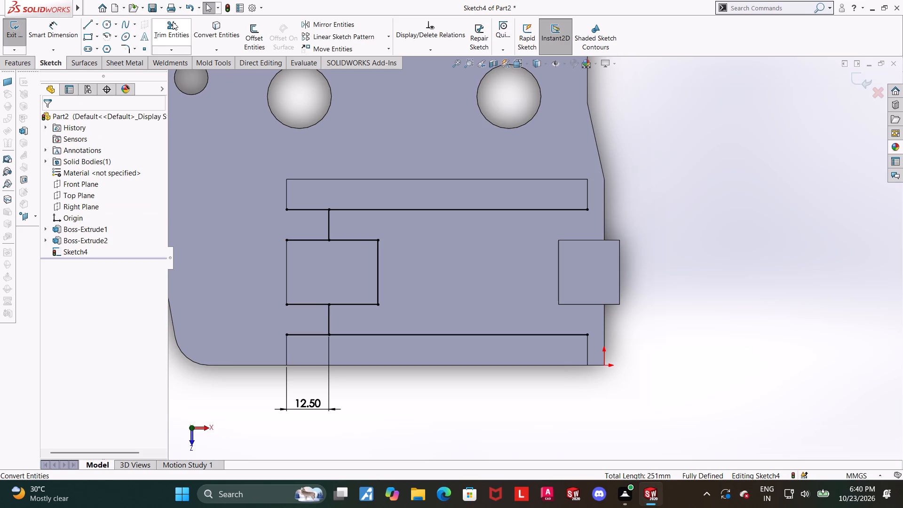
Trim away the portions of the converted horizontal lines that extend left of the two vertical 9 mm lines.
left_click(173, 22)
left_click_drag(296, 217, 303, 172)
left_click_drag(300, 206, 301, 336)
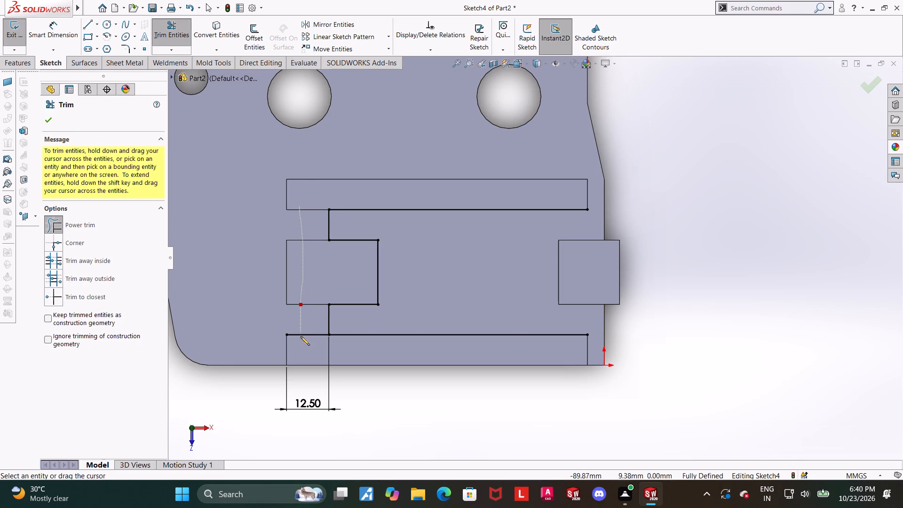
left_click_drag(301, 336, 301, 347)
scroll(547, 337, "up", 1)
key("Escape")
scroll(640, 286, "down", 1)
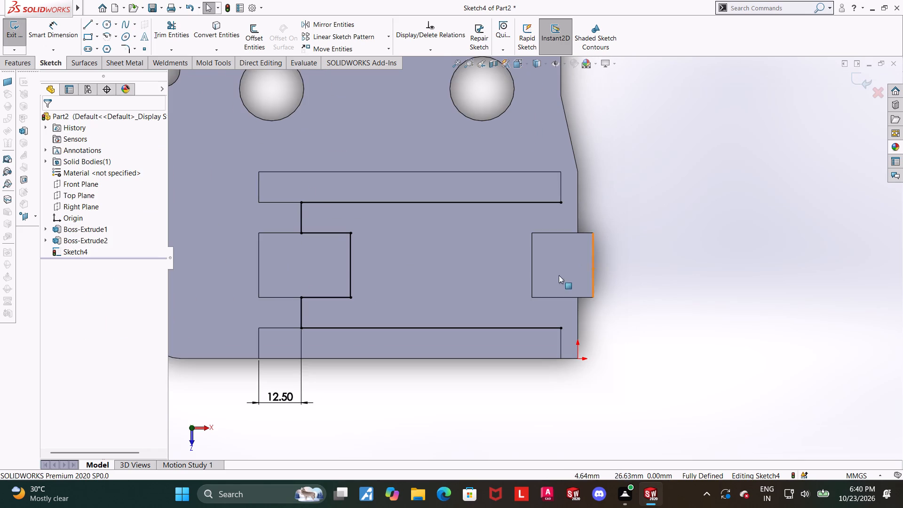
left_click(699, 220)
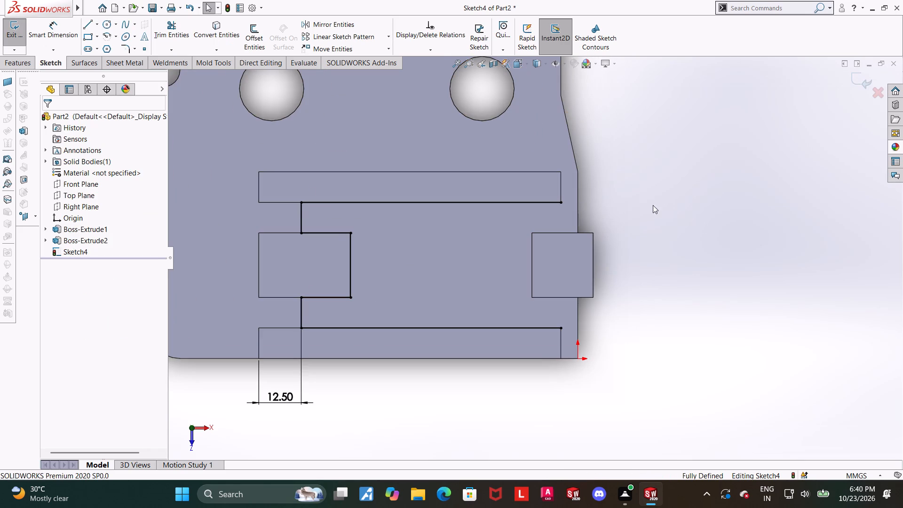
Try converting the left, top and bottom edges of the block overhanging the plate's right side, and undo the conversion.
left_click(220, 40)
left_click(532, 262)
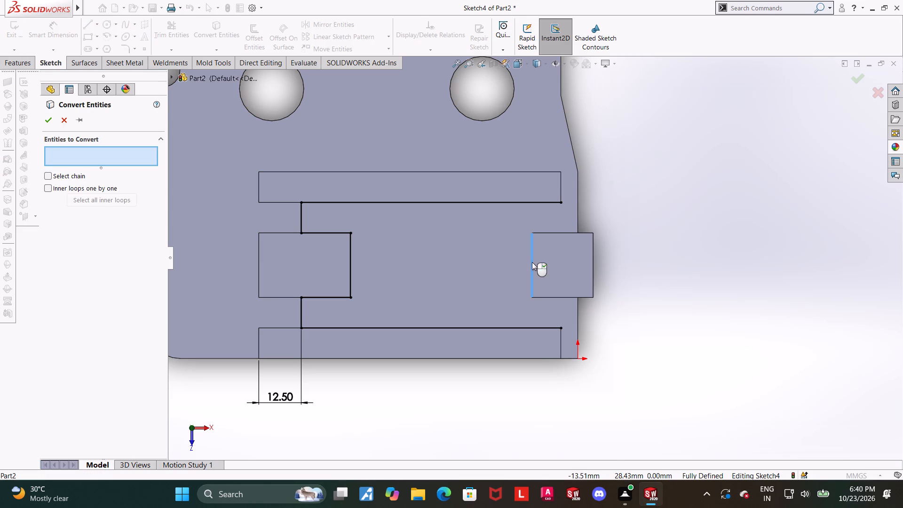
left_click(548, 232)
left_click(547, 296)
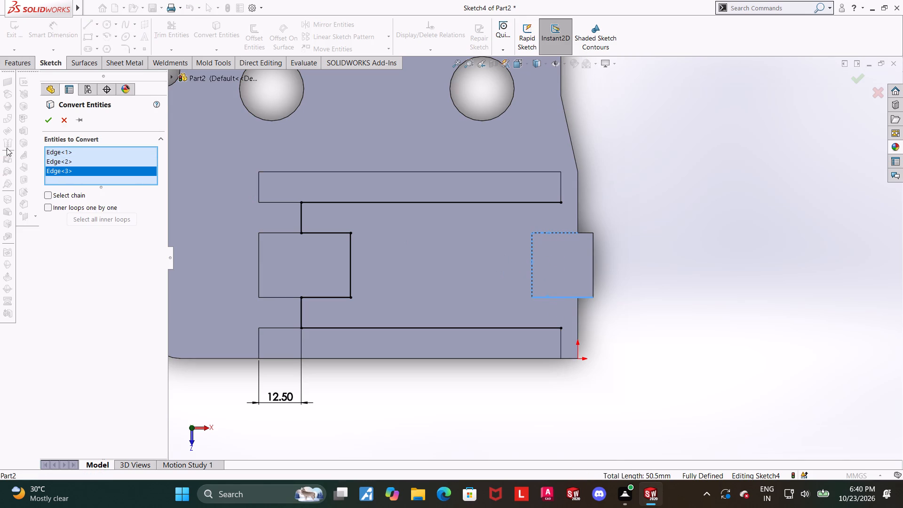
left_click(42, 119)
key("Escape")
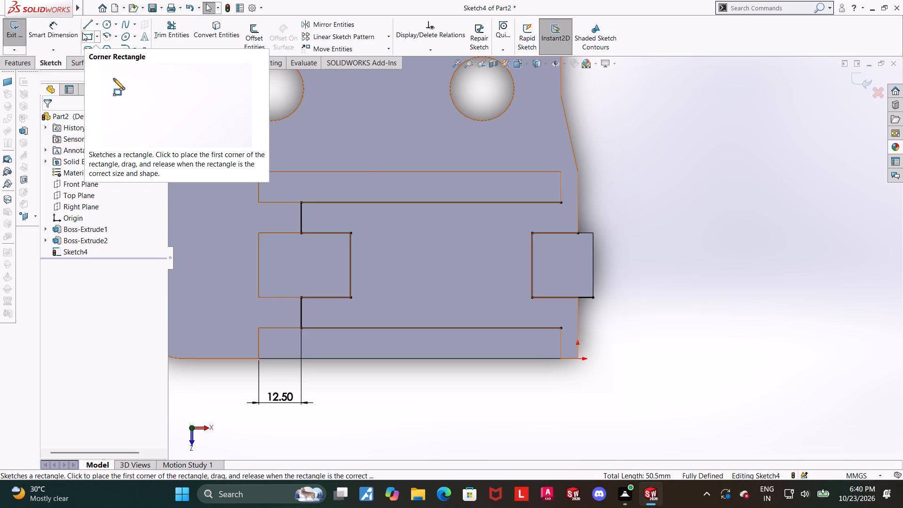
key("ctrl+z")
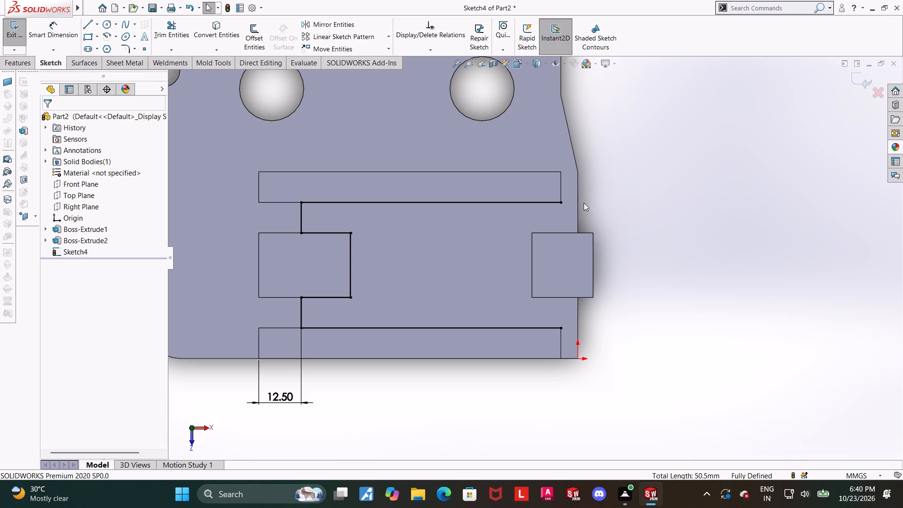
Shorten the two long converted lines by pulling their right endpoints in to about 19 mm left of the origin.
left_click_drag(562, 327, 513, 327)
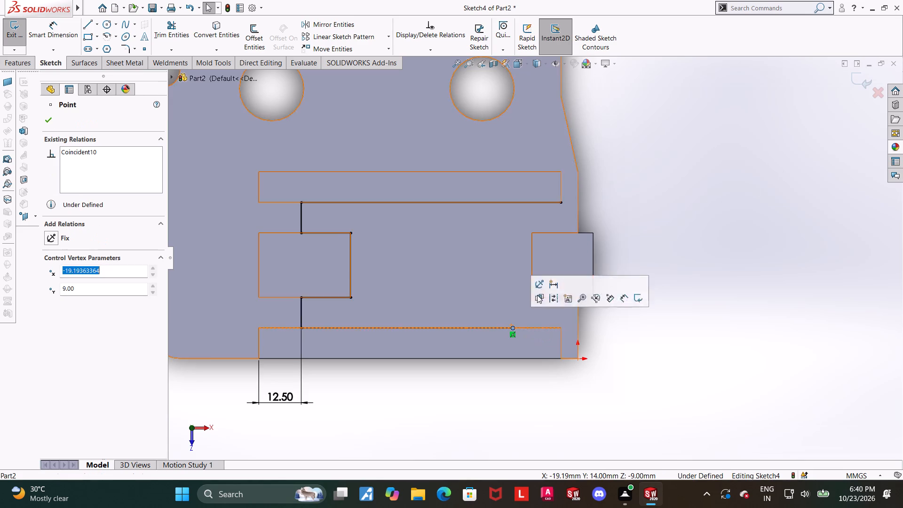
key("Escape")
left_click_drag(562, 204, 513, 202)
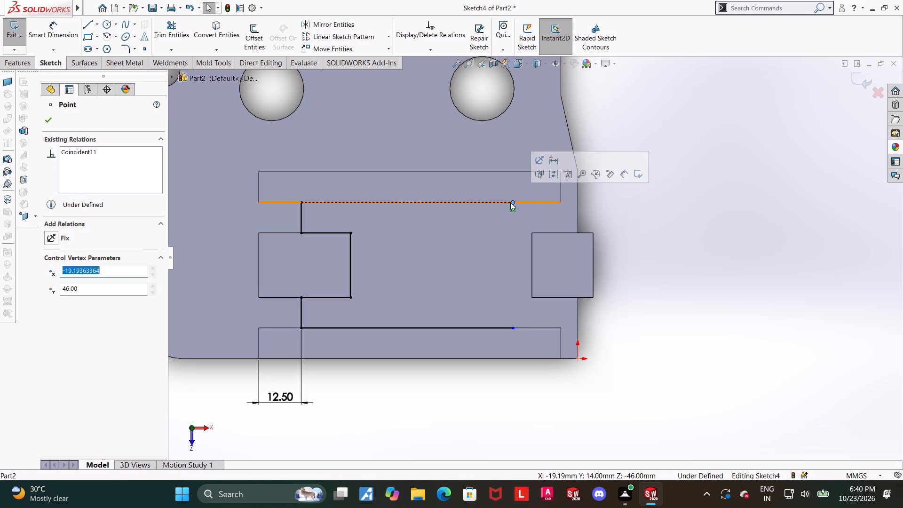
key("Escape")
left_click(48, 33)
key("Escape")
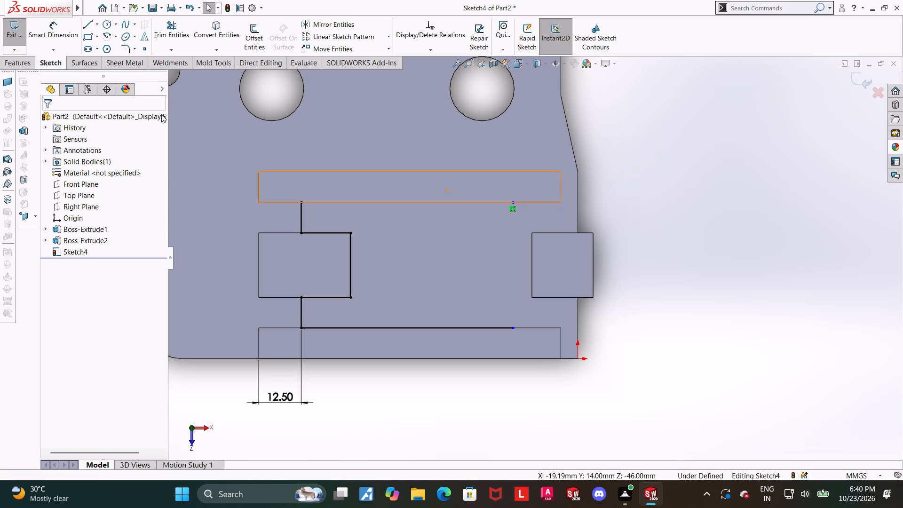
Close the profile with a vertical 37 mm line joining the right endpoints of the two long lines.
left_click(88, 27)
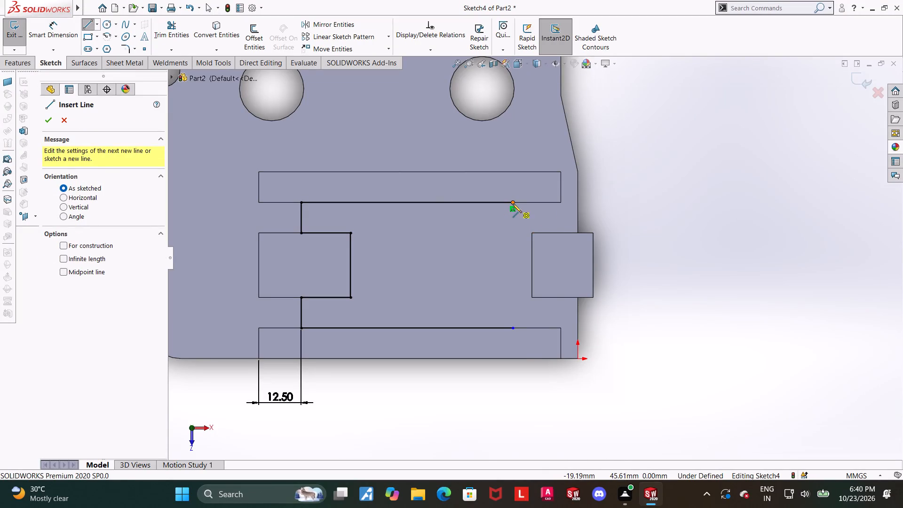
left_click(513, 203)
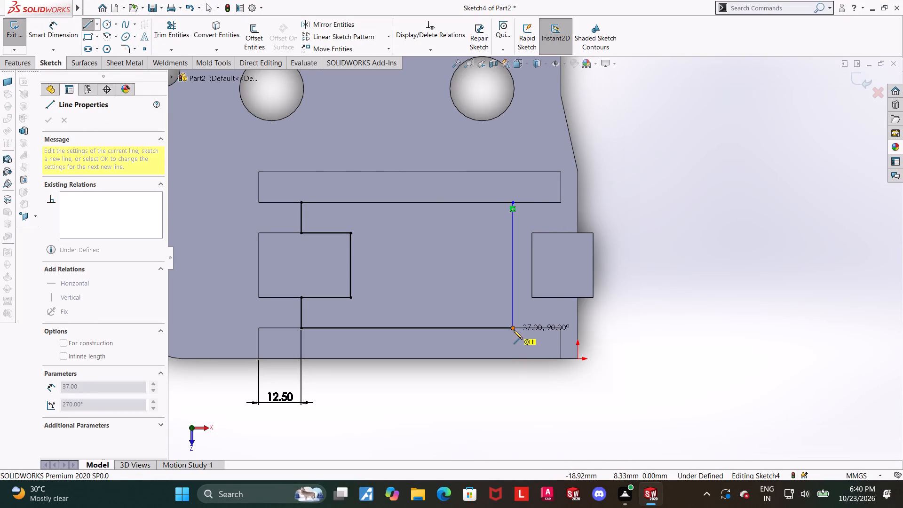
left_click(514, 330)
key("Escape")
key("Escape")
key("Escape")
Dimension the profile's closing line 60 mm from the upper 9 mm line and place the dimension over the upper long bar.
scroll(629, 314, "down", 1)
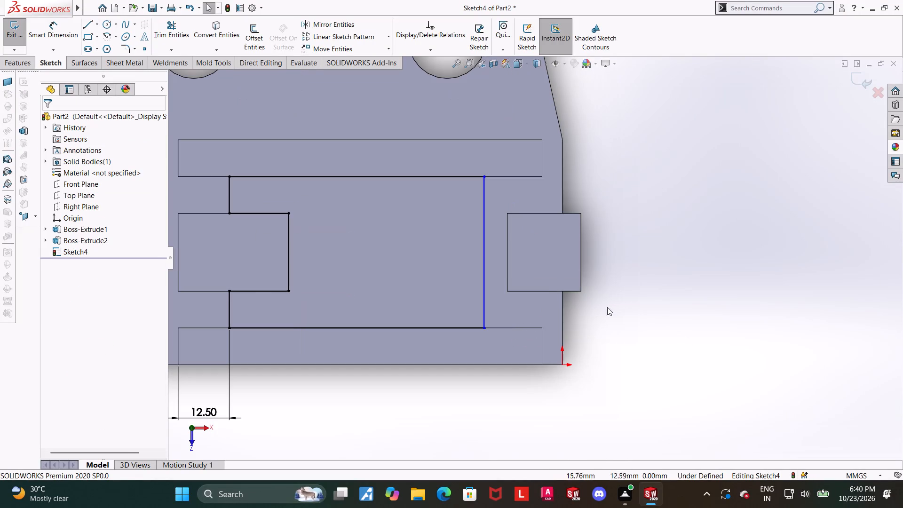
left_click(48, 33)
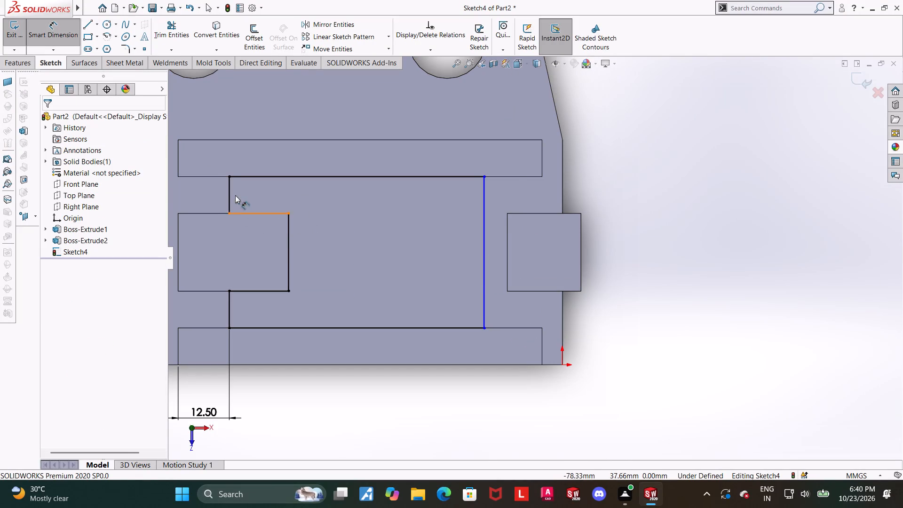
left_click(231, 190)
left_click(487, 215)
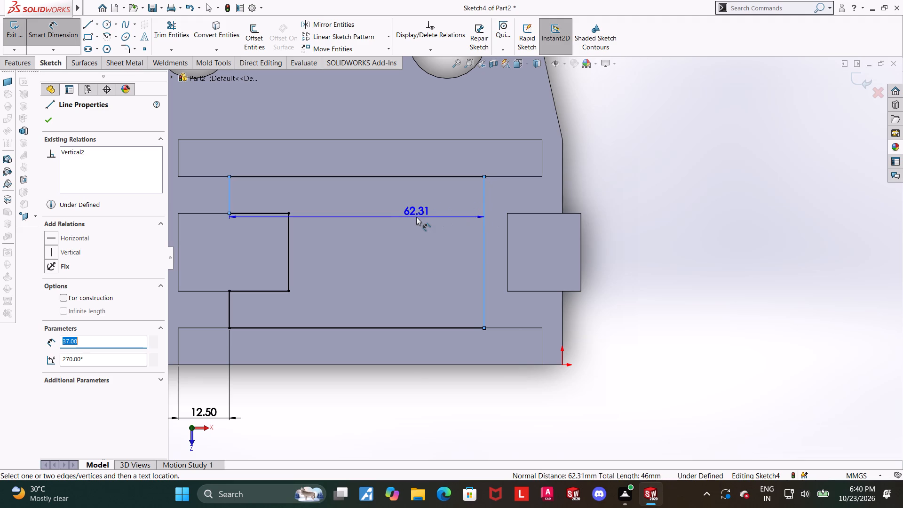
left_click(416, 215)
type("60")
key("Return")
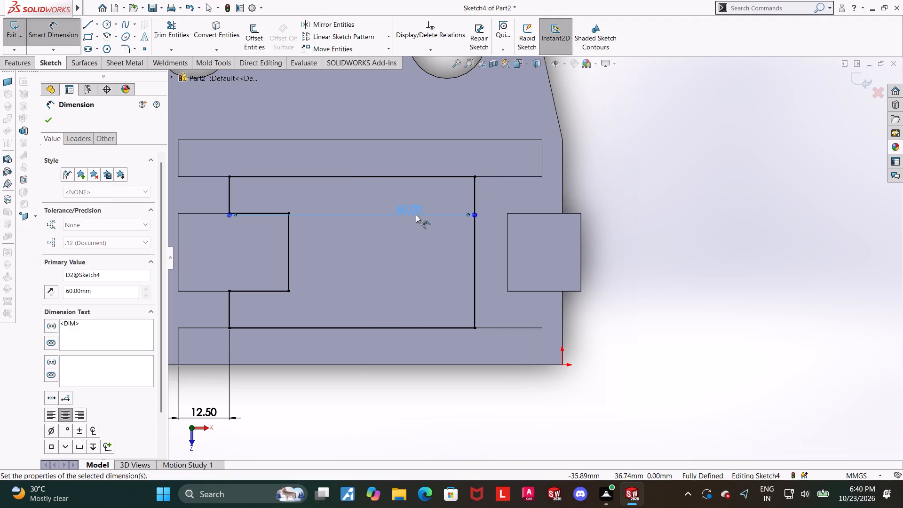
key("Escape")
left_click(723, 299)
left_click_drag(400, 209, 378, 146)
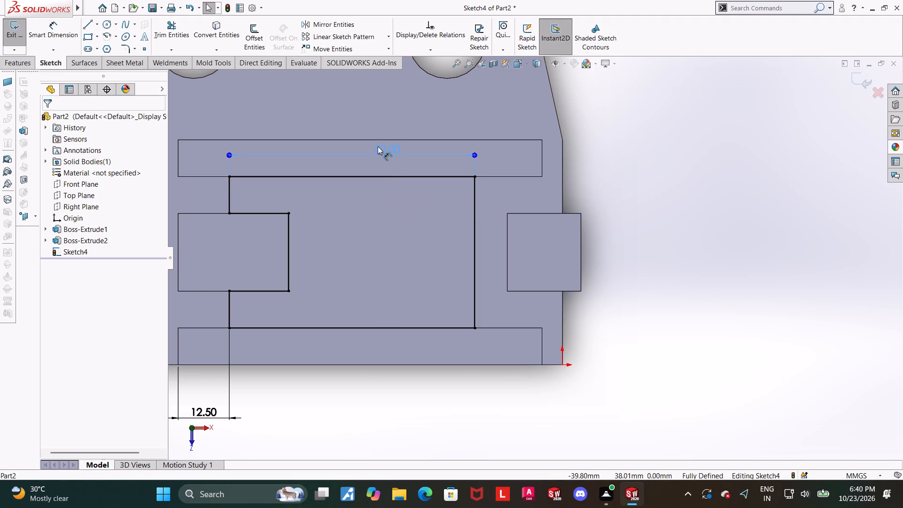
left_click_drag(378, 146, 377, 146)
left_click(777, 248)
Examine the closed profile and its position among the raised blocks from the front and at an angle.
scroll(707, 250, "up", 2)
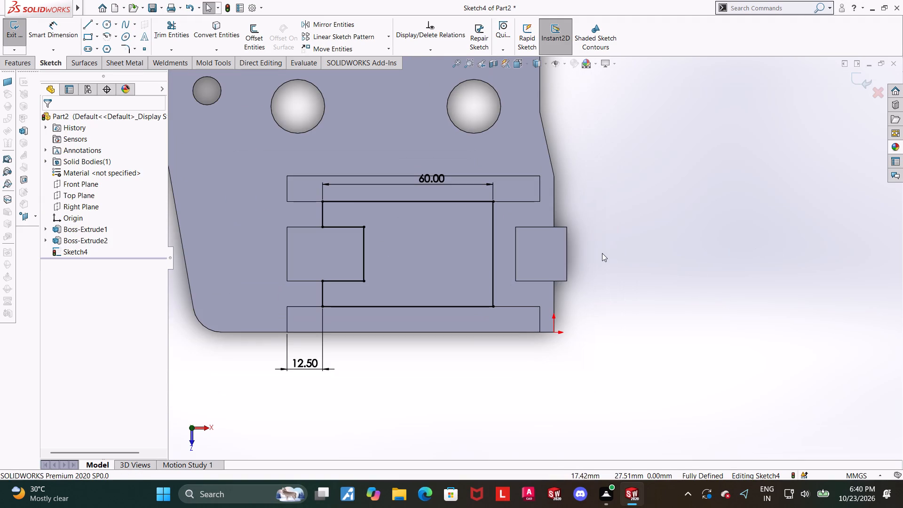
scroll(515, 270, "down", 1)
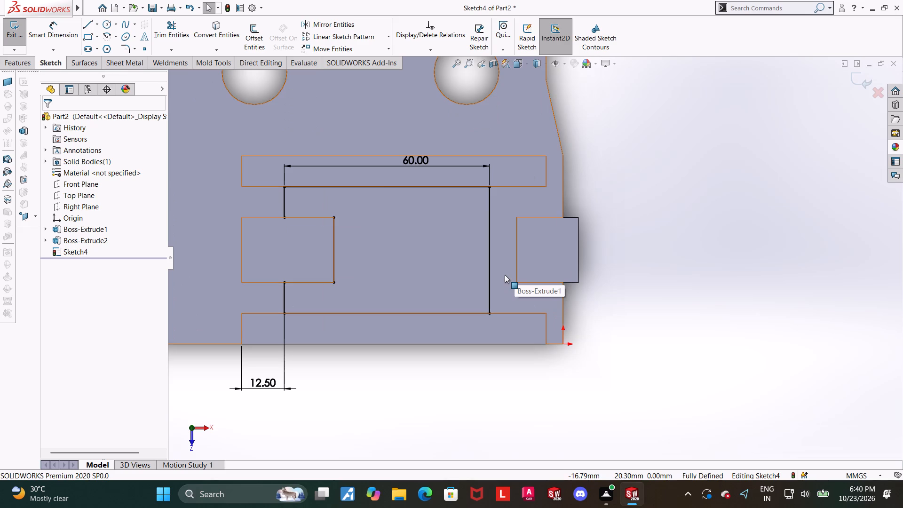
scroll(505, 275, "down", 1)
scroll(425, 293, "up", 3)
left_click(395, 346)
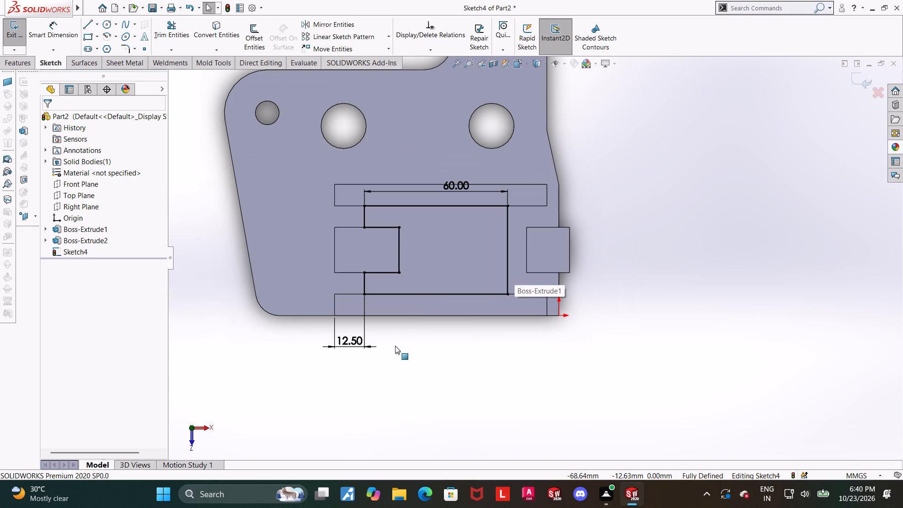
scroll(395, 345, "up", 1)
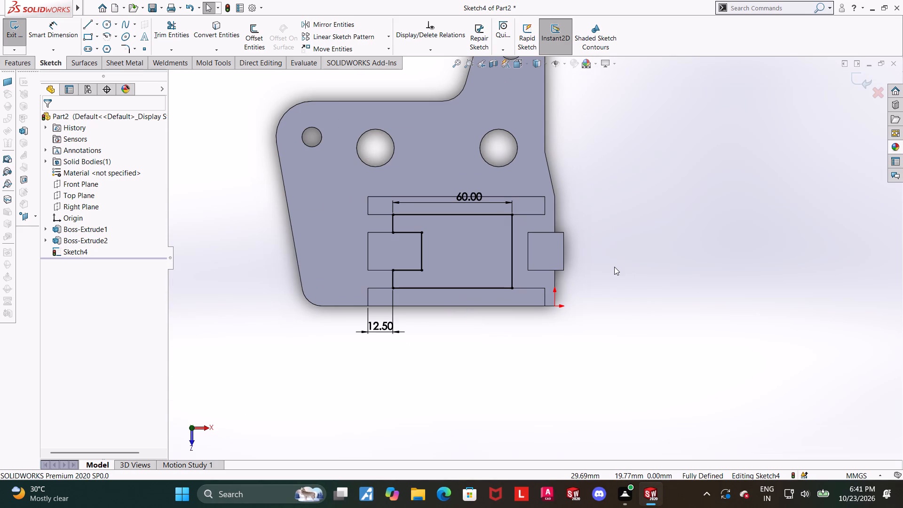
middle_click_drag(610, 253, 601, 179)
scroll(539, 219, "down", 1)
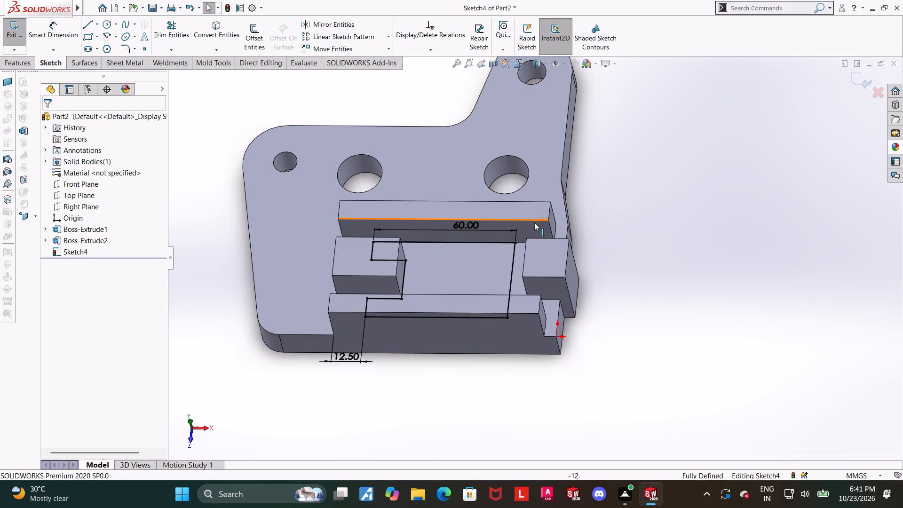
Exit the sketch and cut-extrude the closed profile through the plate with the Up To Next end condition.
left_click(866, 75)
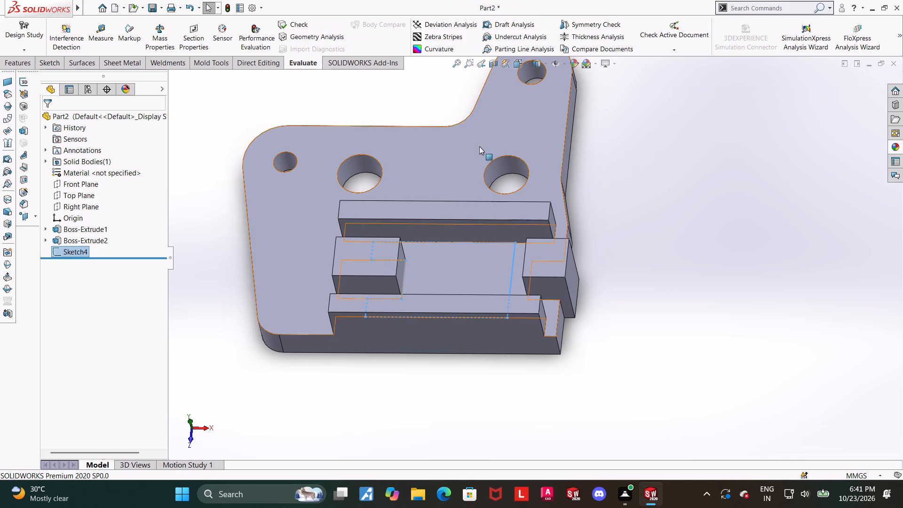
left_click(26, 68)
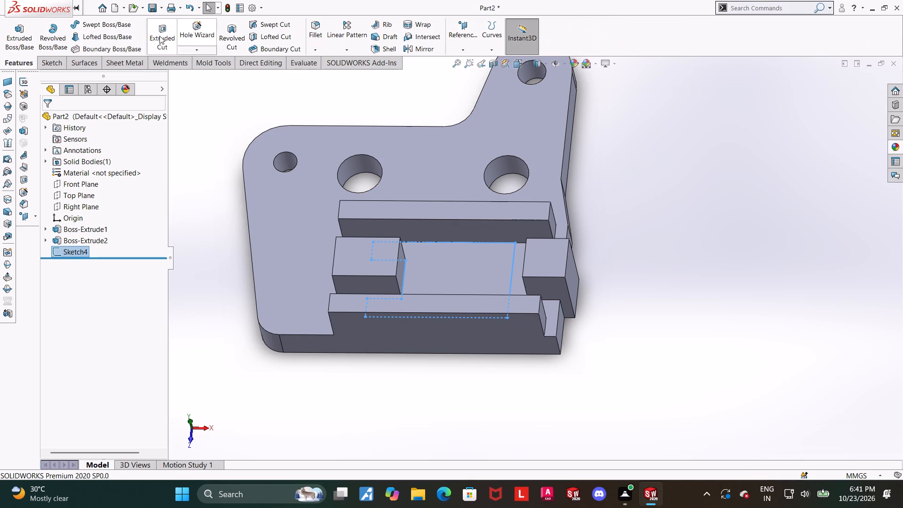
left_click(159, 36)
middle_click_drag(349, 320, 347, 282)
left_click(67, 183)
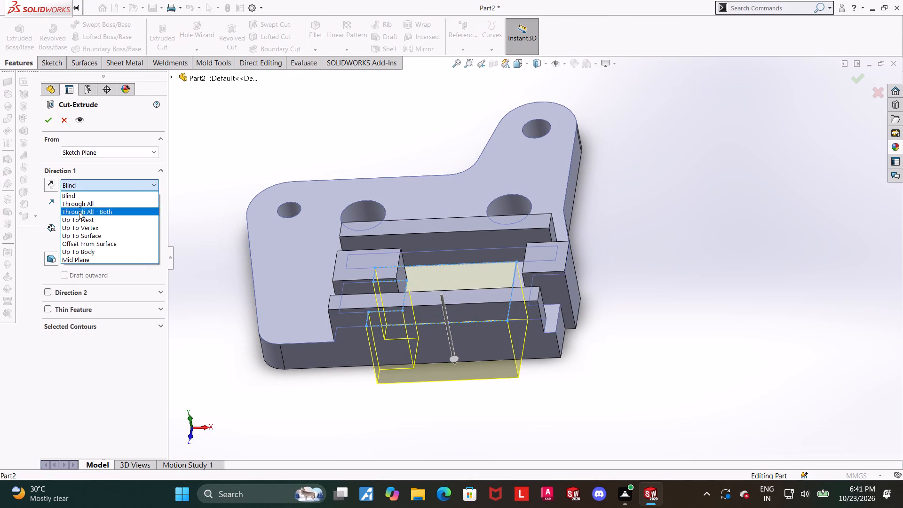
left_click(80, 222)
left_click(49, 125)
left_click(551, 272)
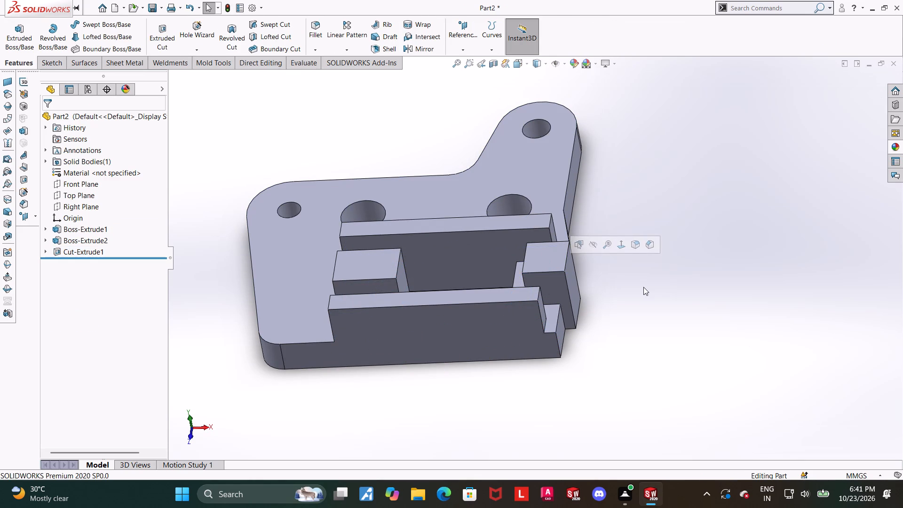
Examine the finished cut and the raised blocks from the front, the rear and above.
left_click(643, 287)
middle_click_drag(642, 294, 646, 286)
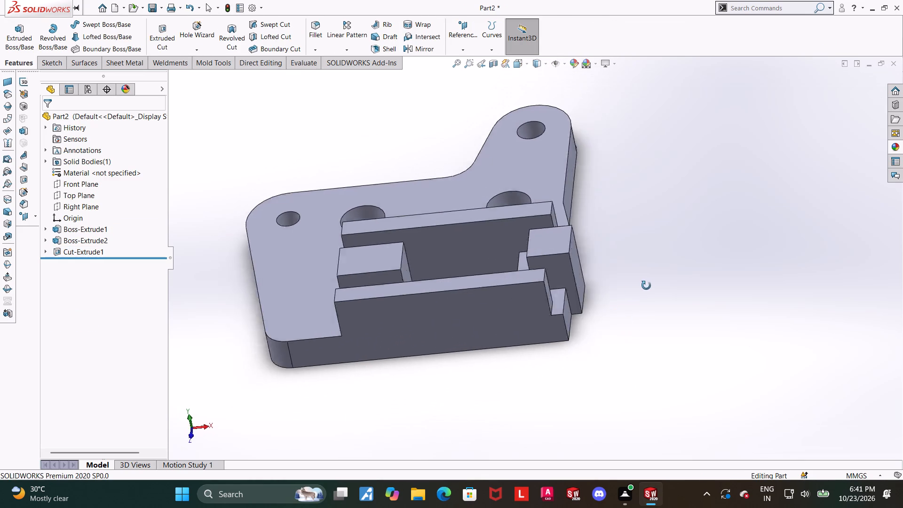
middle_click_drag(646, 286, 652, 285)
left_click(649, 339)
middle_click_drag(646, 330, 456, 419)
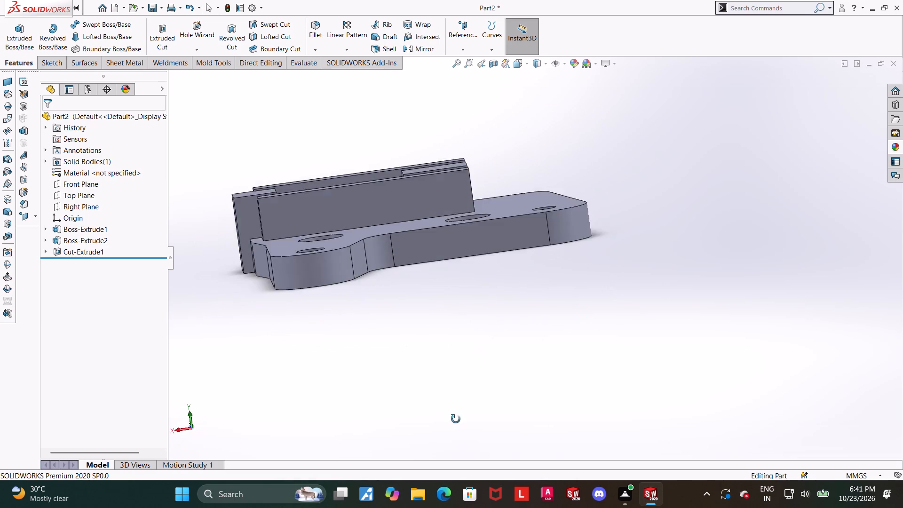
middle_click_drag(456, 419, 455, 421)
scroll(458, 331, "up", 2)
middle_click_drag(498, 221, 489, 257)
scroll(501, 159, "down", 3)
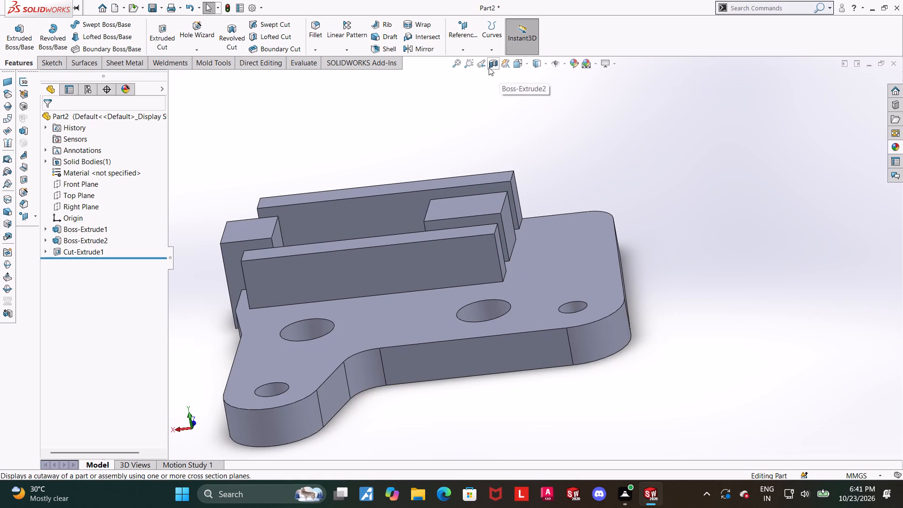
Section the part parallel to the Front Plane at a -28 mm offset, through the two short blocks.
left_click(489, 67)
middle_click_drag(523, 230, 532, 281)
left_click_drag(428, 199, 428, 201)
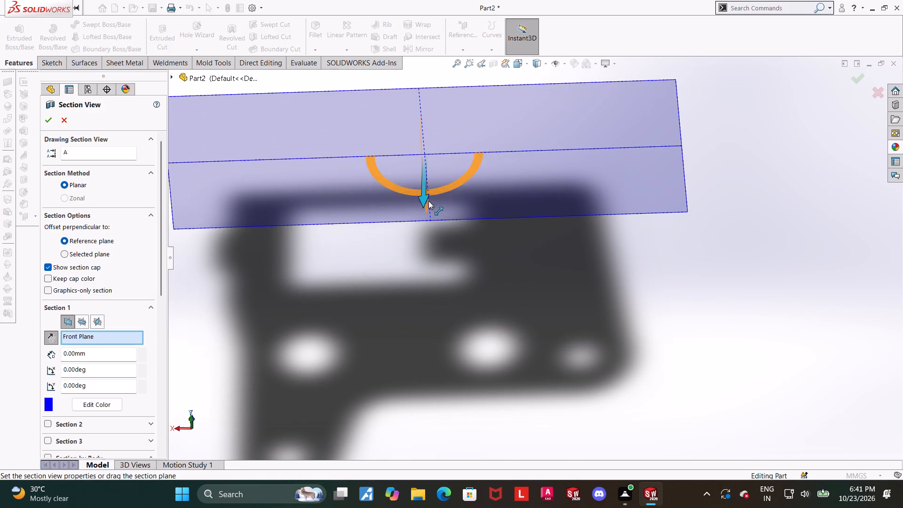
left_click_drag(428, 201, 431, 287)
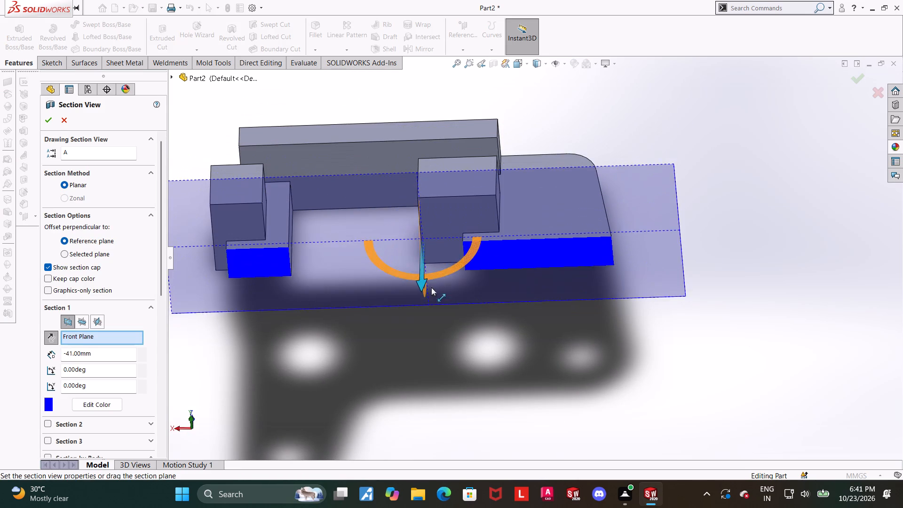
left_click_drag(431, 287, 438, 258)
left_click(48, 119)
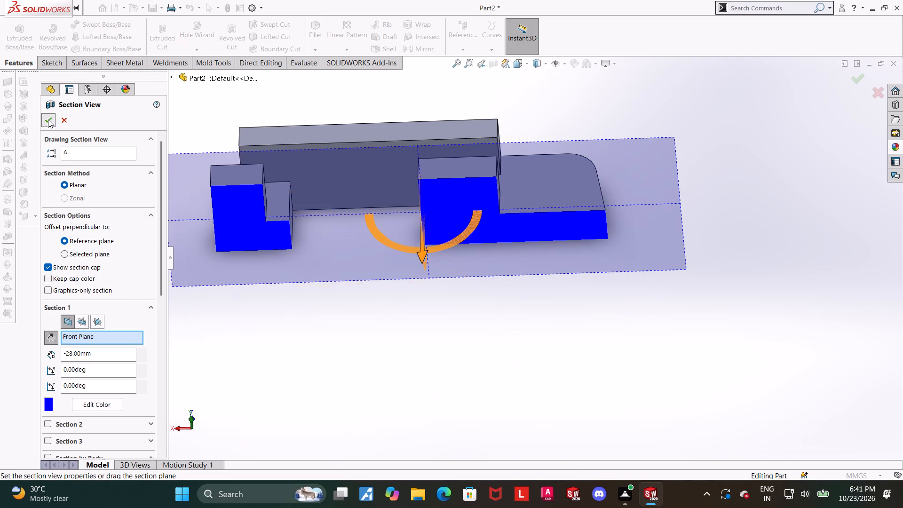
left_click(457, 316)
Examine the sectioned plate, pocket and block profiles square-on to the cut and at several angles.
left_click(517, 65)
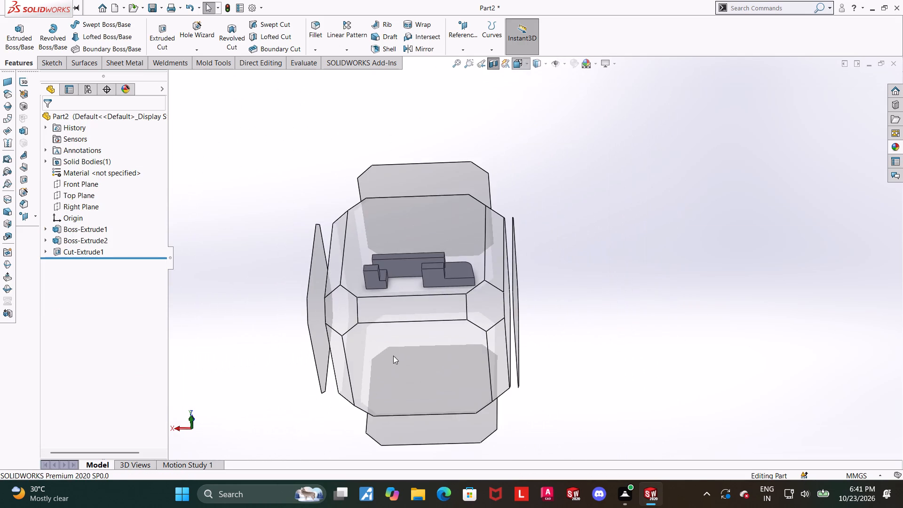
left_click(397, 359)
scroll(649, 266, "up", 1)
left_click(765, 317)
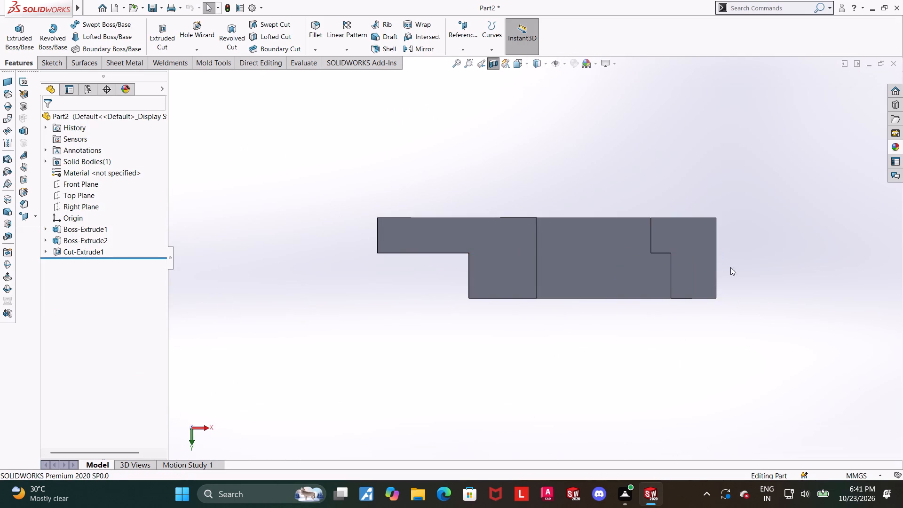
scroll(700, 241, "down", 2)
scroll(837, 299, "down", 1)
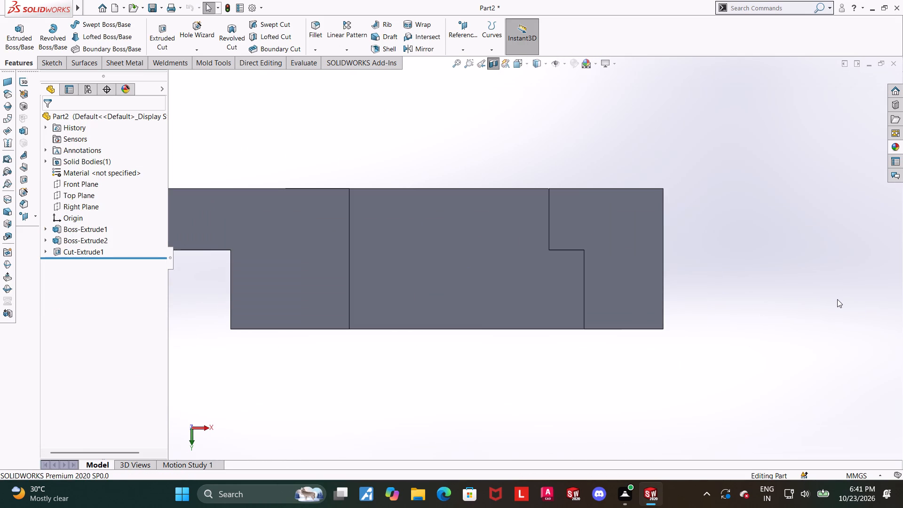
scroll(837, 299, "up", 2)
middle_click_drag(450, 220, 488, 233)
scroll(484, 233, "up", 5)
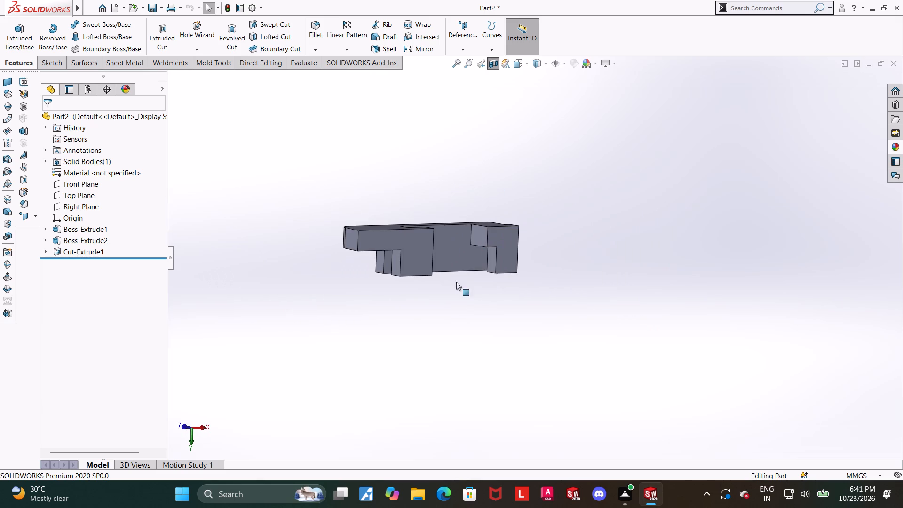
scroll(463, 298, "down", 6)
middle_click_drag(486, 237, 466, 245)
scroll(466, 245, "up", 2)
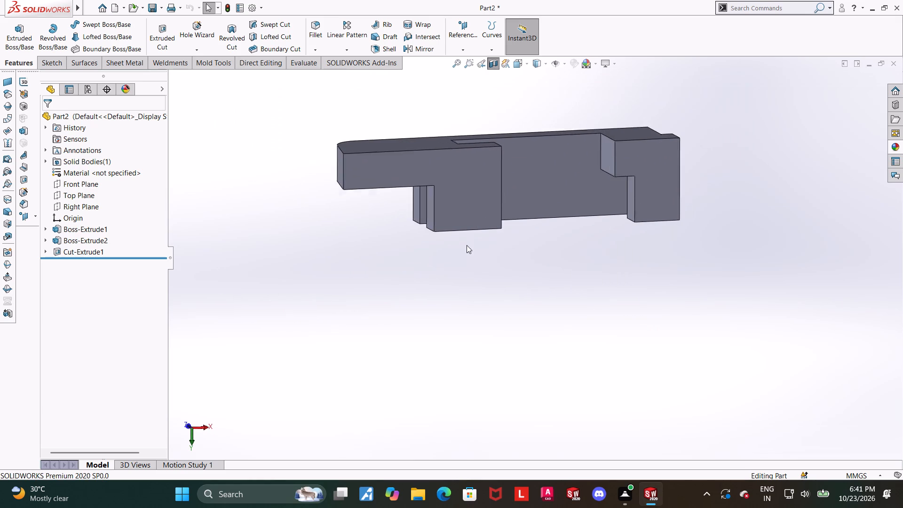
scroll(467, 245, "up", 1)
scroll(524, 145, "down", 5)
middle_click_drag(526, 183, 486, 222)
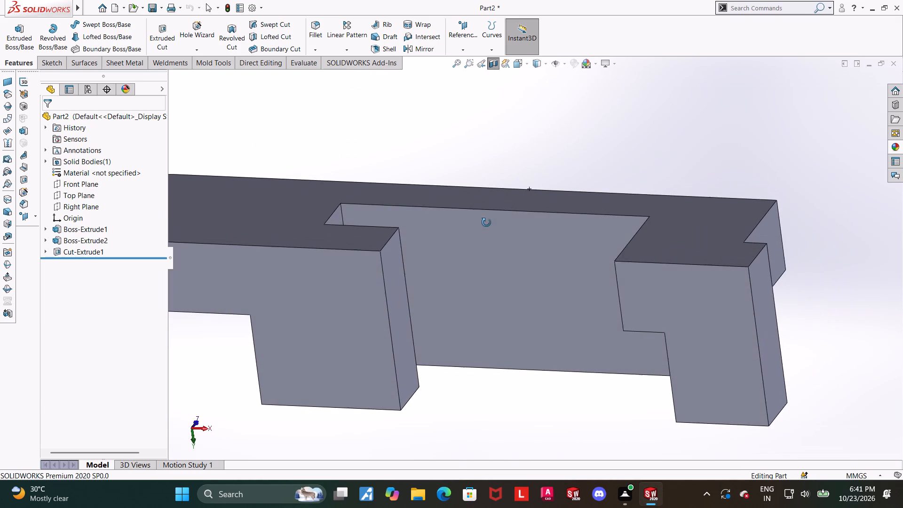
middle_click_drag(486, 222, 487, 223)
Measure the distance between the end wall of the pocket's narrow step and the adjacent wider block's inner face.
left_click(293, 60)
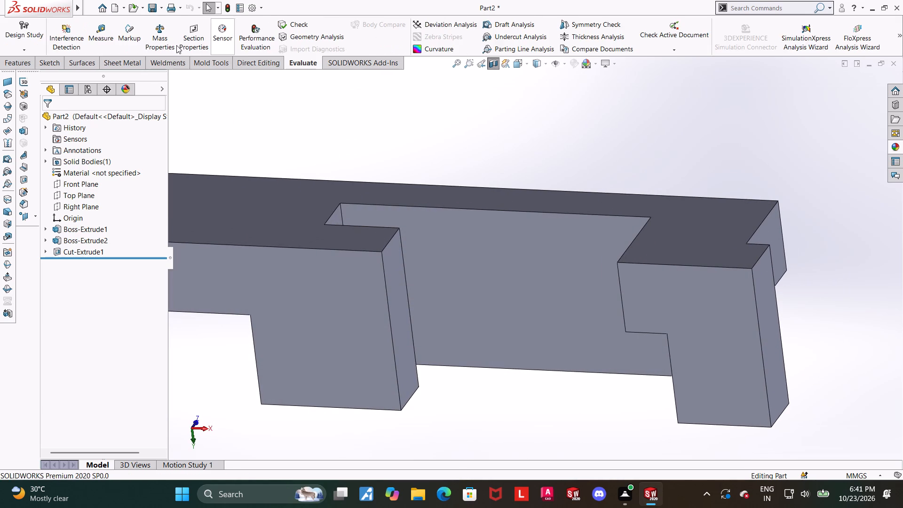
left_click(98, 35)
middle_click_drag(316, 222, 298, 227)
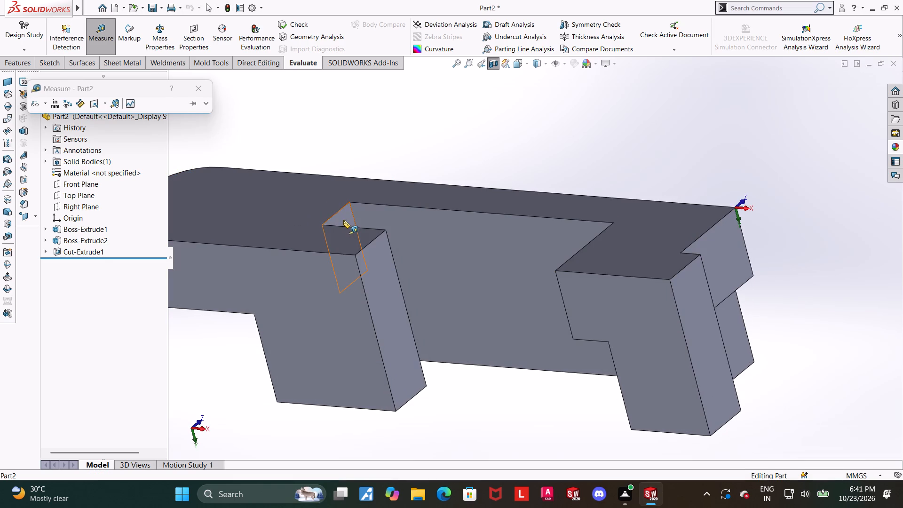
left_click(343, 220)
left_click(382, 278)
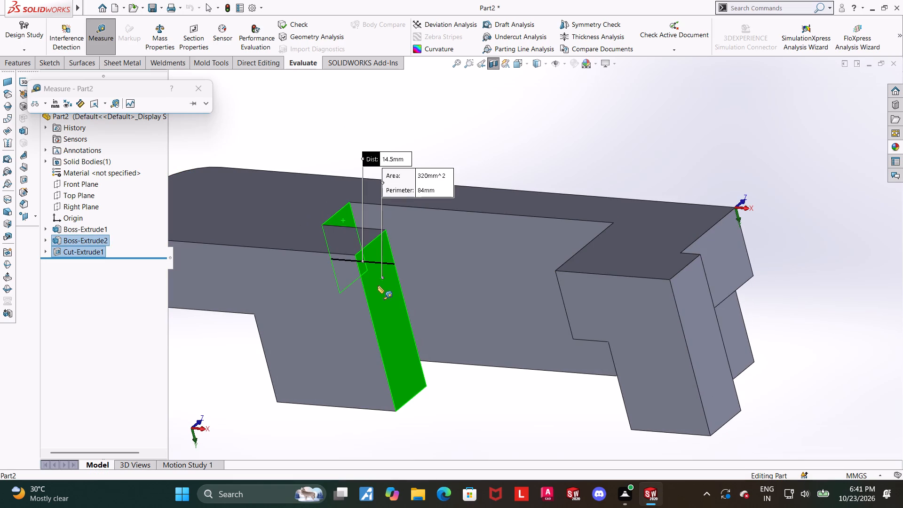
key("Escape")
Measure the distance between the wider short block's inner face and the opposite end wall of the pocket.
left_click(106, 28)
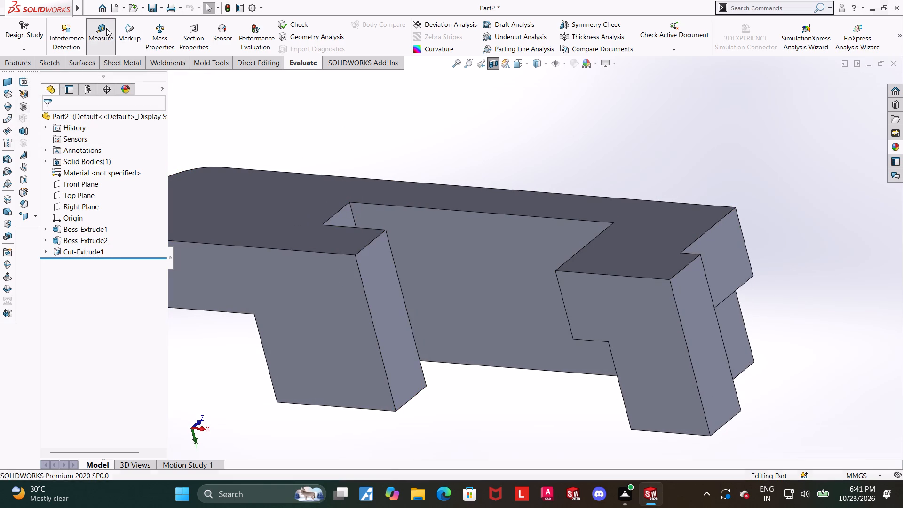
left_click(378, 301)
middle_click_drag(388, 288, 451, 294)
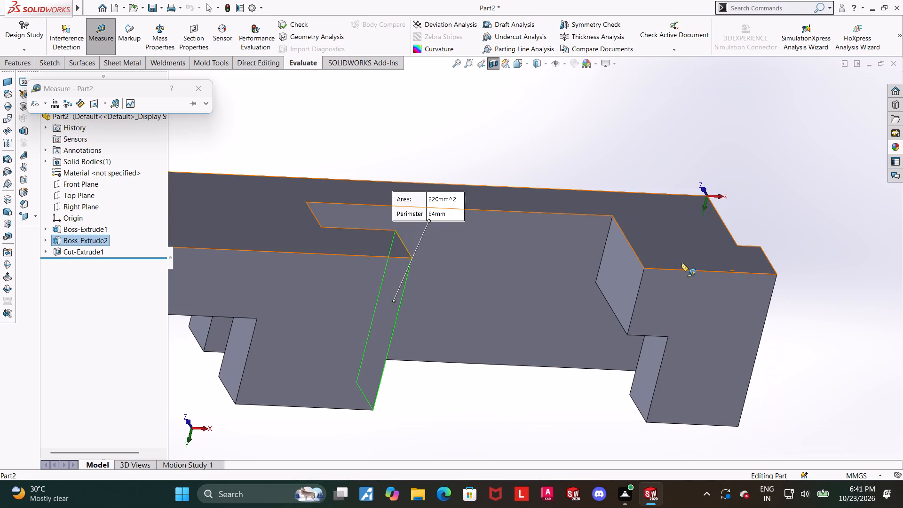
left_click(610, 269)
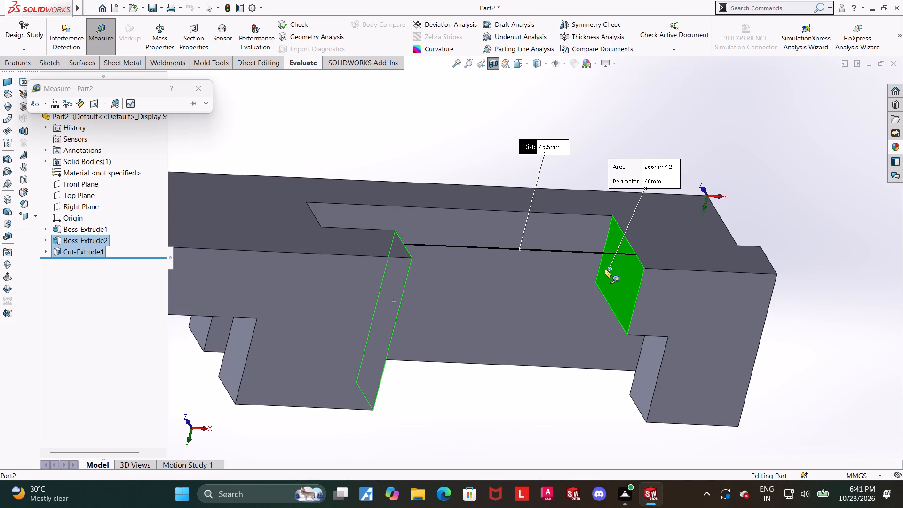
key("Escape")
Measure the distance from the pocket's end wall to the plate's nearby outer end face.
middle_click_drag(595, 267, 581, 278)
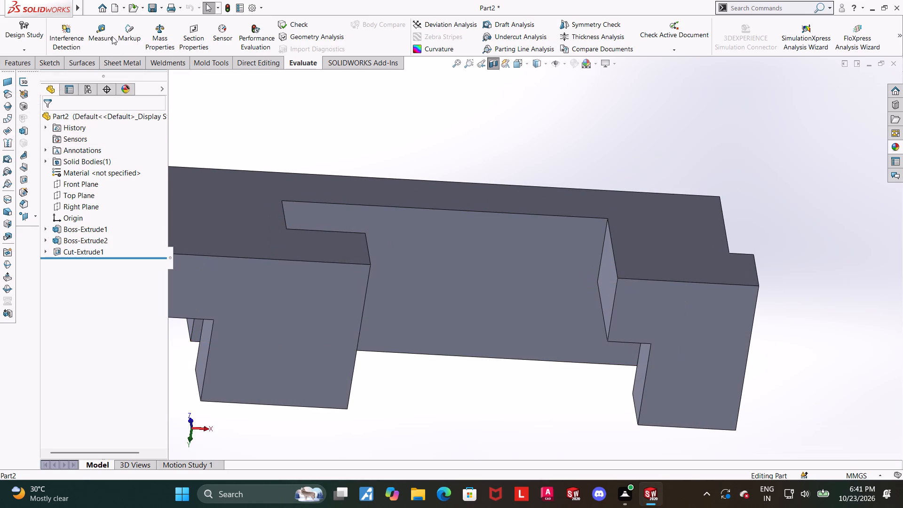
left_click(110, 35)
left_click(608, 270)
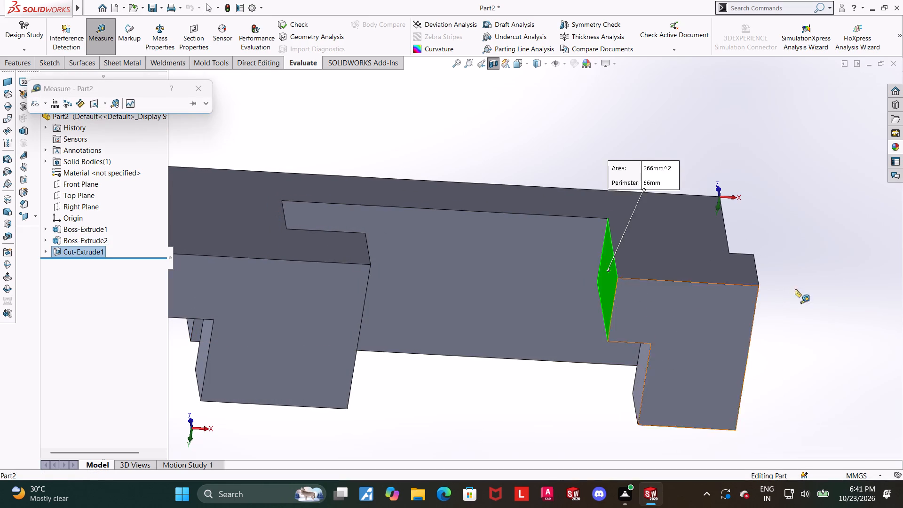
middle_click_drag(839, 289, 776, 289)
left_click(738, 233)
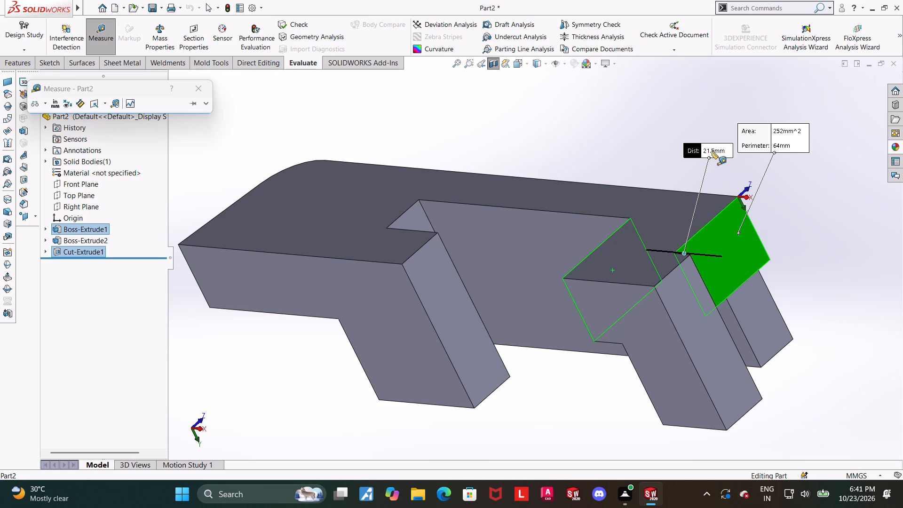
key("Escape")
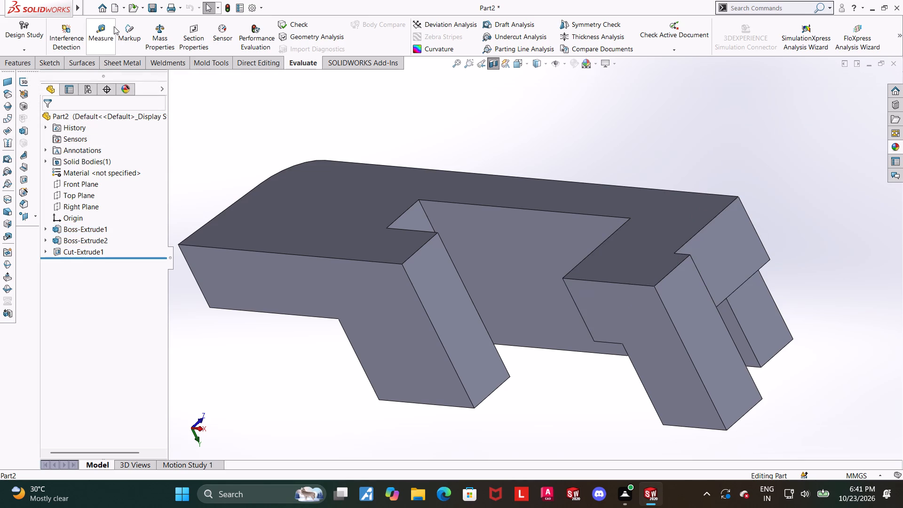
Measure the offset between the narrower short block's outer face and the plate's end face.
left_click(110, 27)
left_click(690, 301)
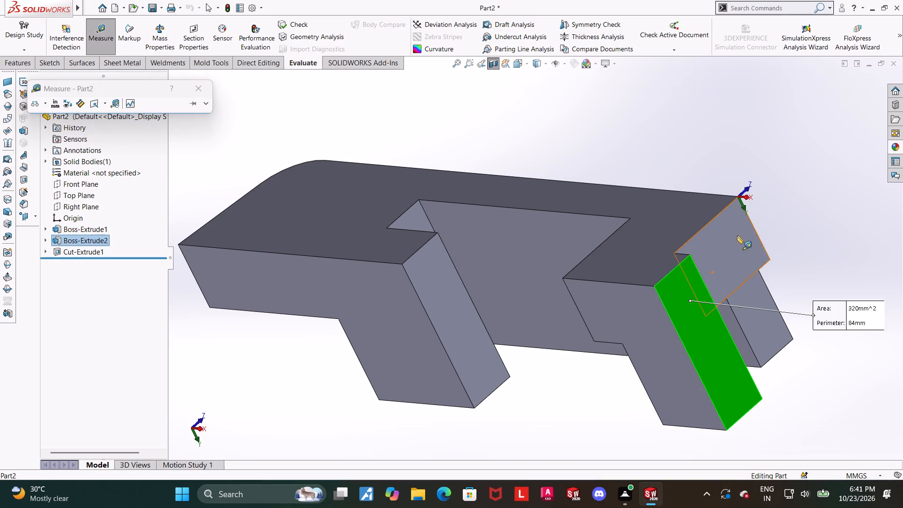
left_click(737, 235)
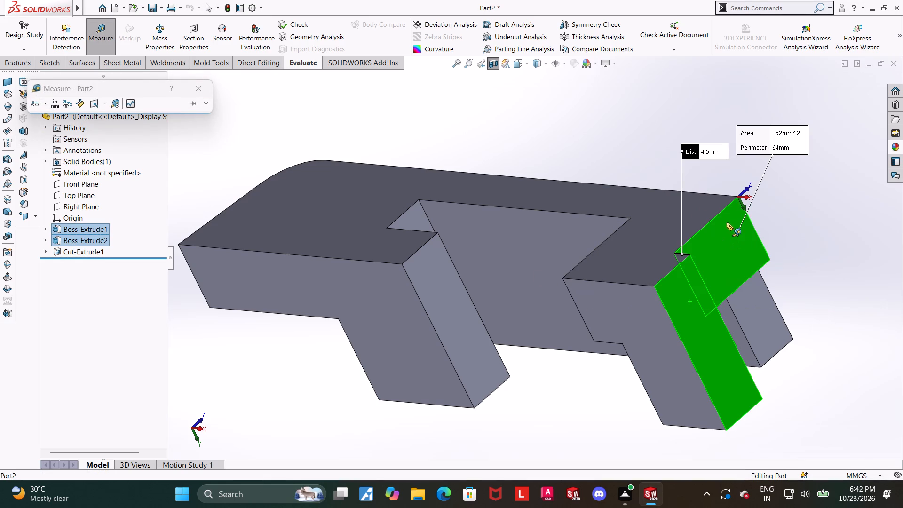
scroll(734, 213, "up", 1)
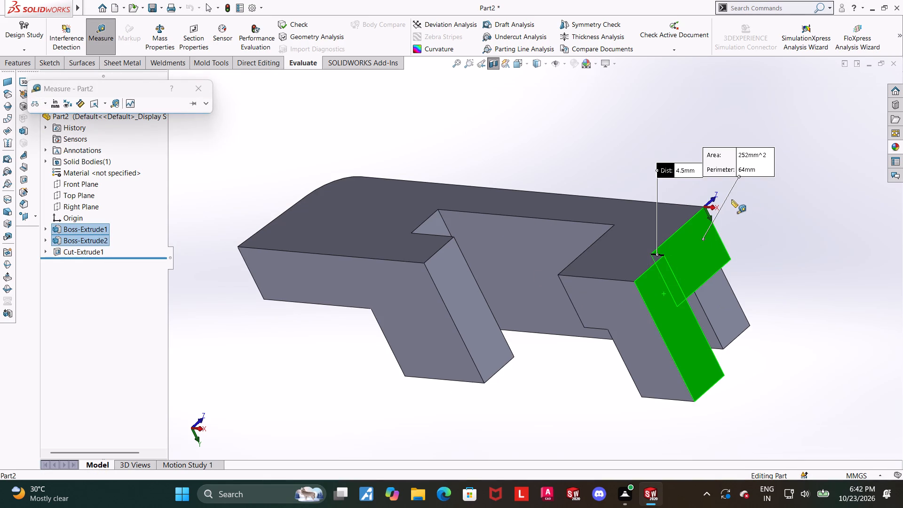
scroll(718, 200, "down", 1)
key("Escape")
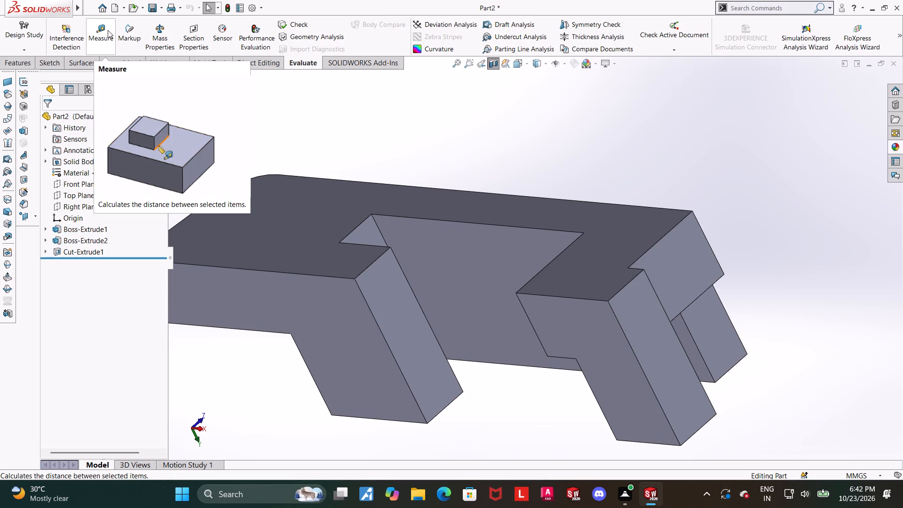
Measure the overall distance between the outer faces of the two short blocks.
left_click(108, 30)
scroll(492, 208, "up", 1)
left_click(636, 340)
middle_click_drag(532, 271, 562, 231)
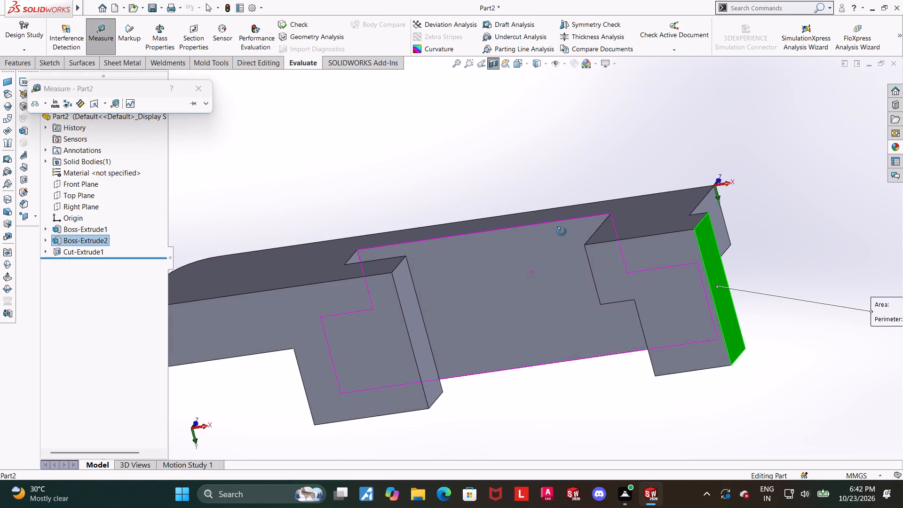
middle_click_drag(562, 231, 638, 230)
left_click(425, 378)
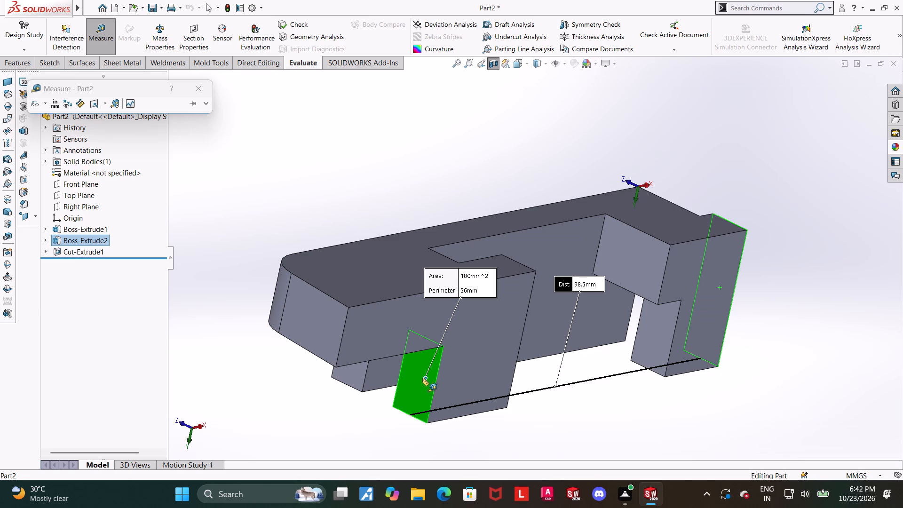
key("Escape")
Return to the isometric view and turn off the section view to show the whole part.
scroll(678, 405, "up", 3)
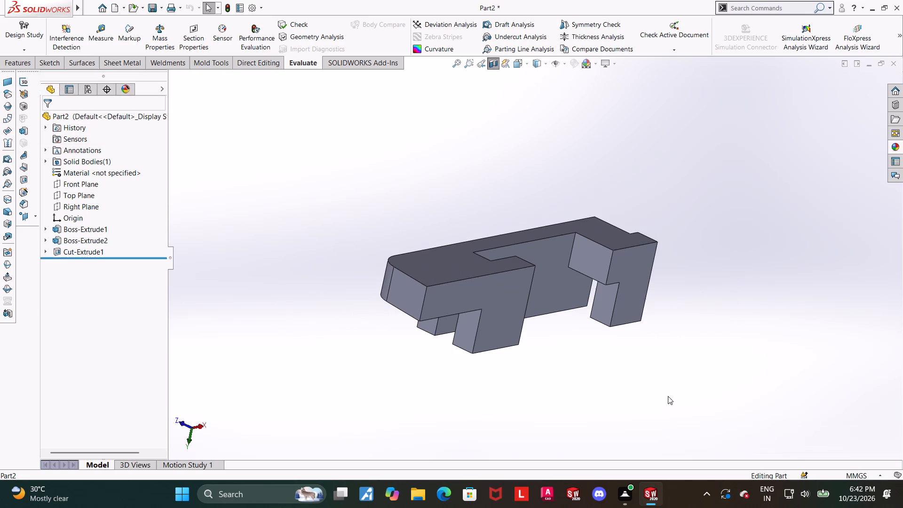
key("ctrl+7")
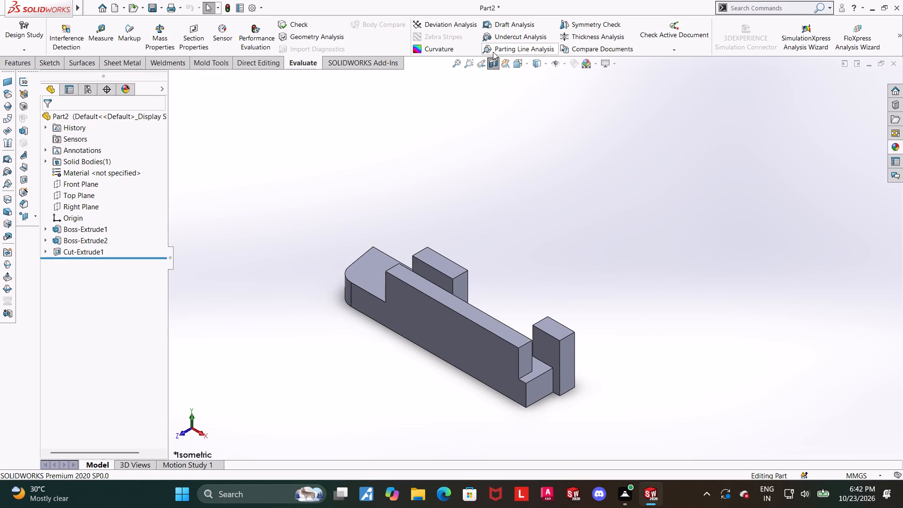
left_click(494, 61)
scroll(632, 357, "up", 1)
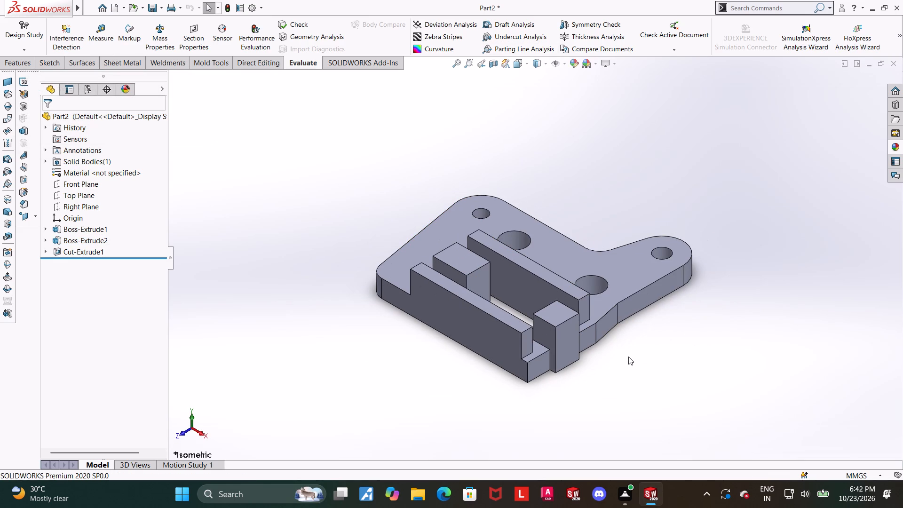
scroll(613, 353, "down", 1)
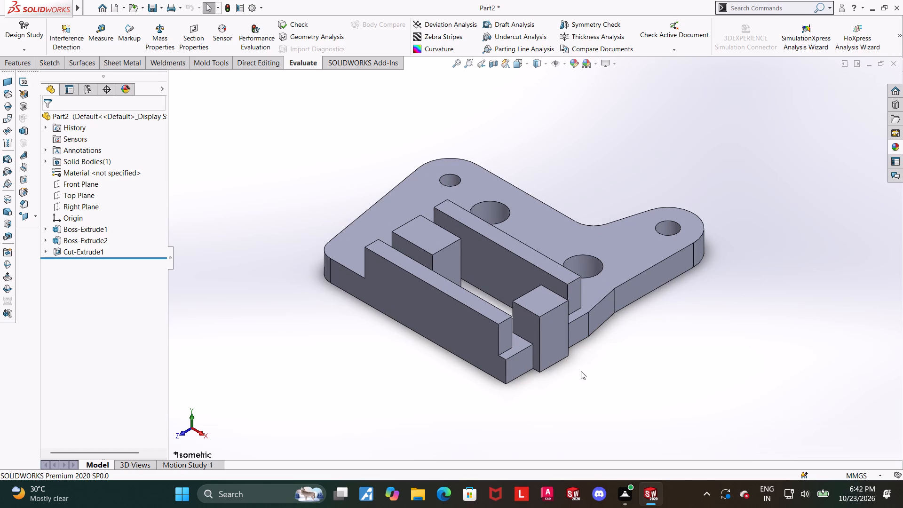
left_click(581, 397)
Apply a red colour from the standard swatches to the entire part.
right_click(105, 113)
left_click(124, 101)
left_click(148, 121)
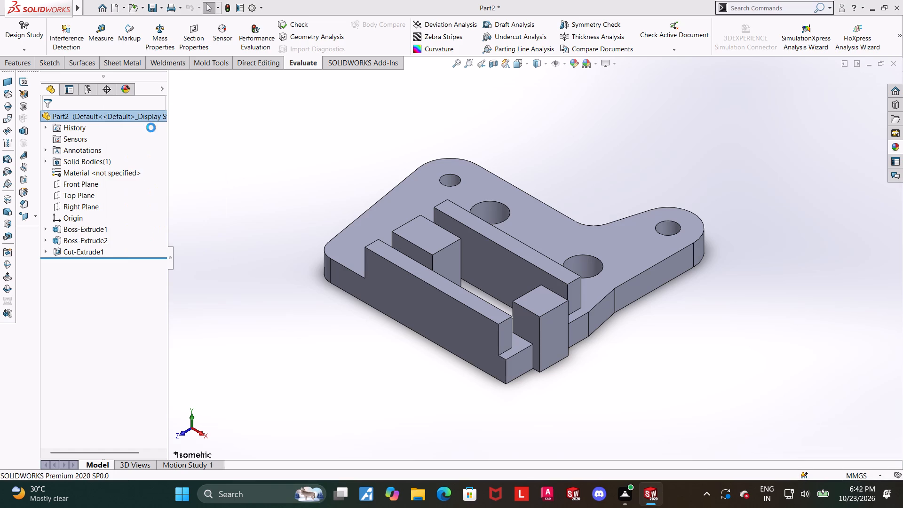
left_click(73, 353)
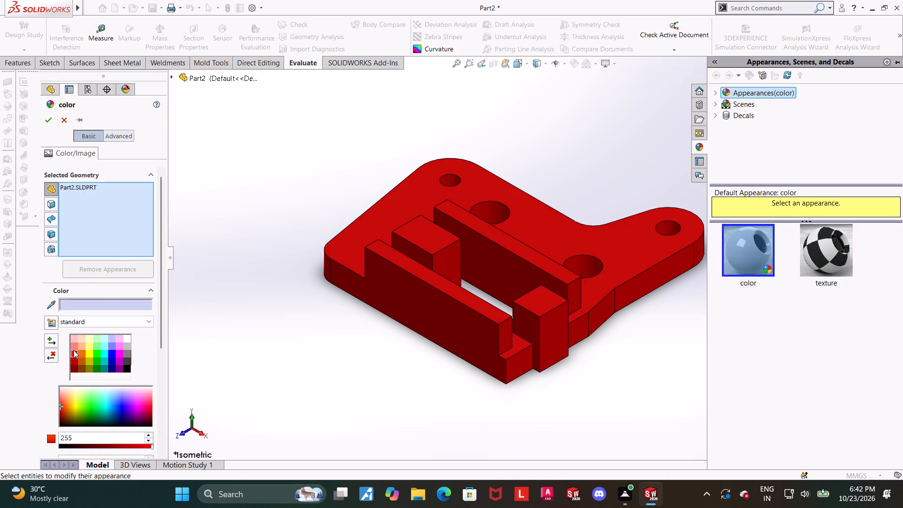
left_click(49, 119)
left_click(356, 364)
scroll(557, 240, "down", 1)
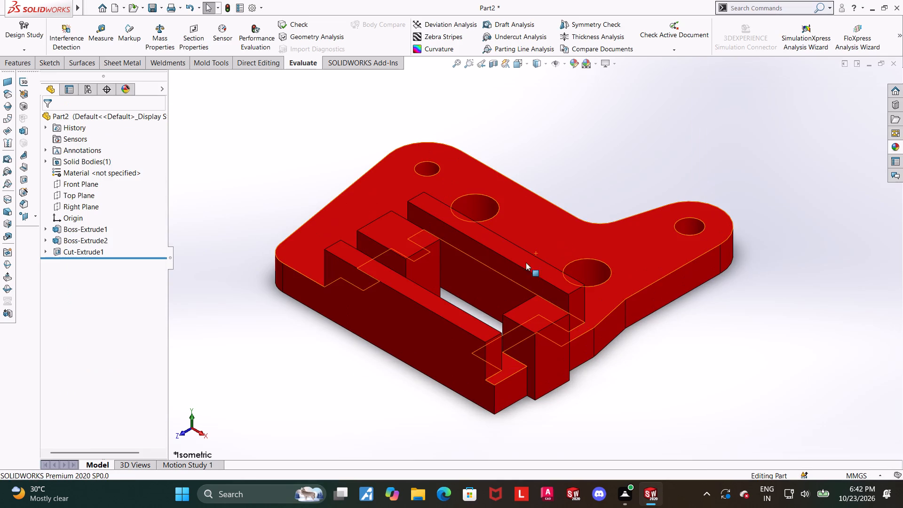
left_click(653, 378)
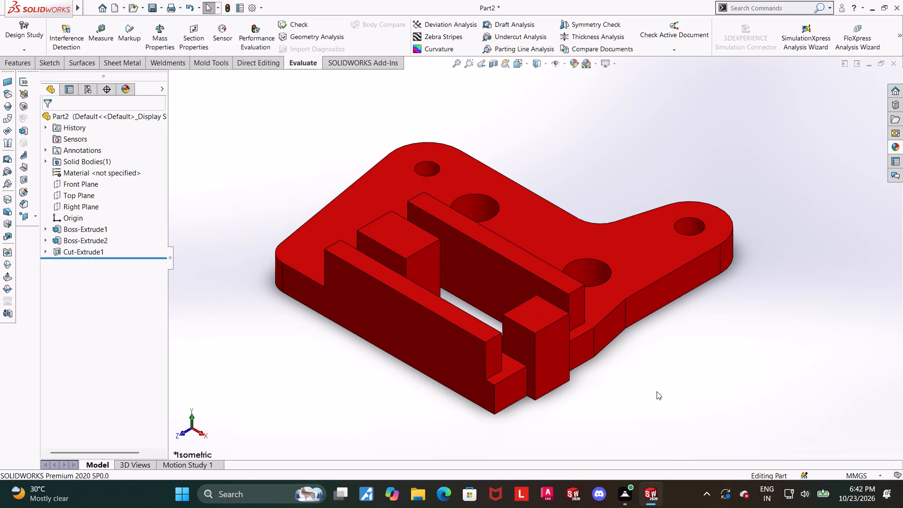
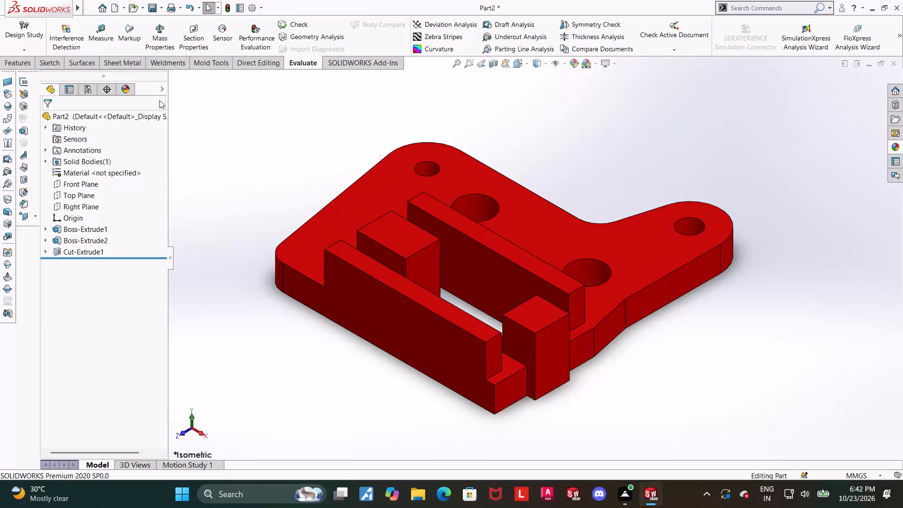
Save the part as a SOLIDWORKS part file named "stepped interlocking rail carrier".
left_click(119, 127)
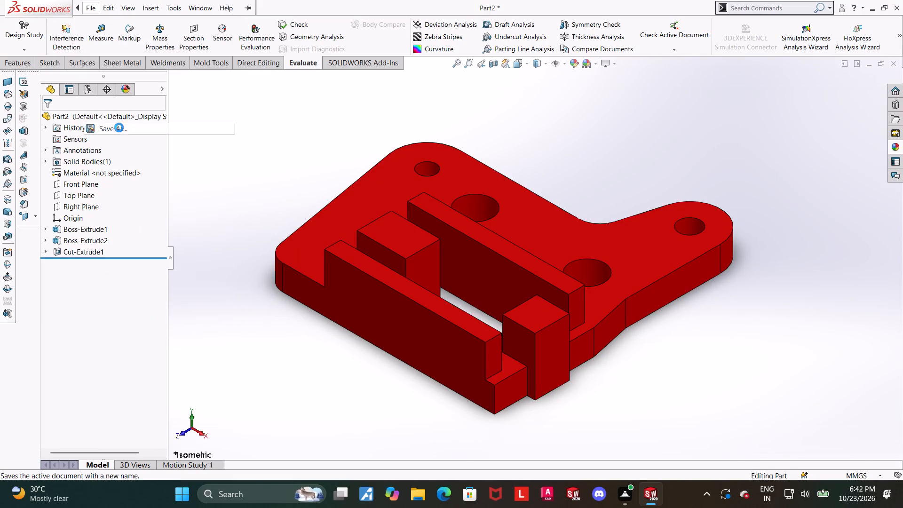
type("stepped interlocking rail carrier")
key("Return")
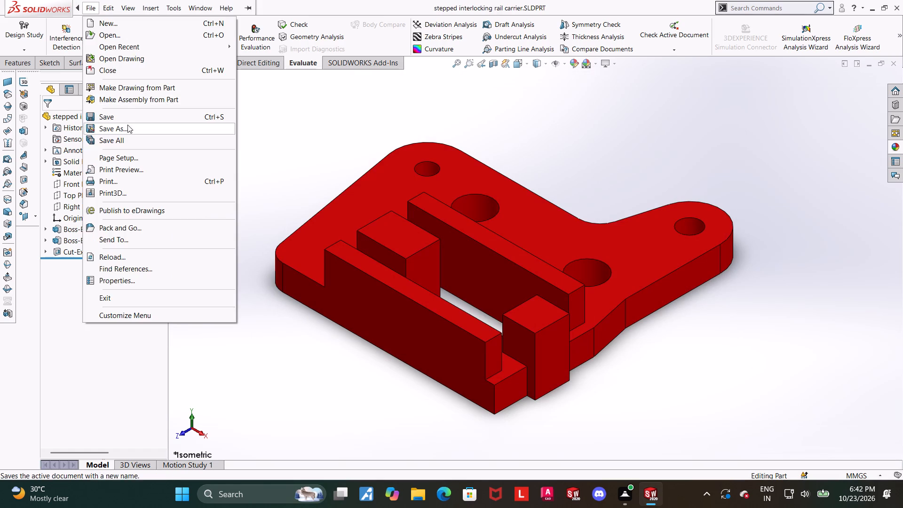
Save a copy in the Downloads folder as an Adobe PDF named "stepped interlocking rail carrier.pdf".
left_click(127, 125)
left_click(459, 258)
left_click(485, 74)
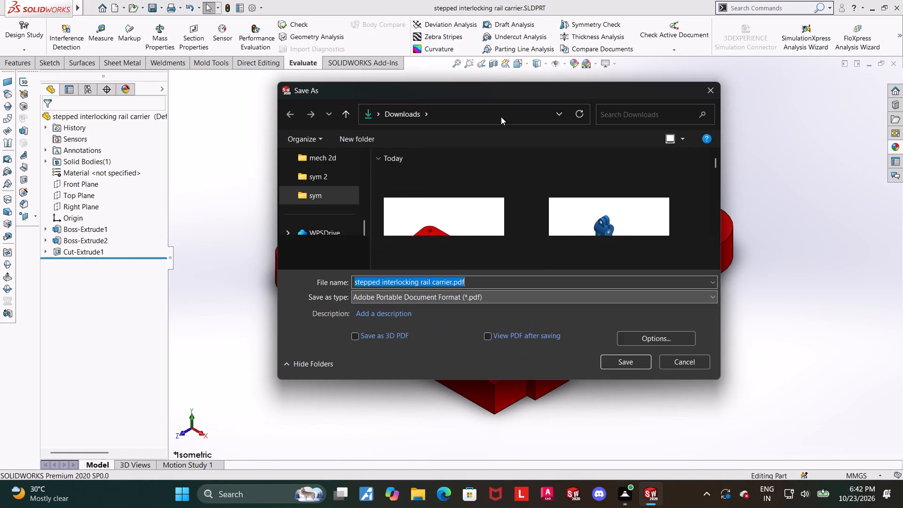
left_click(618, 363)
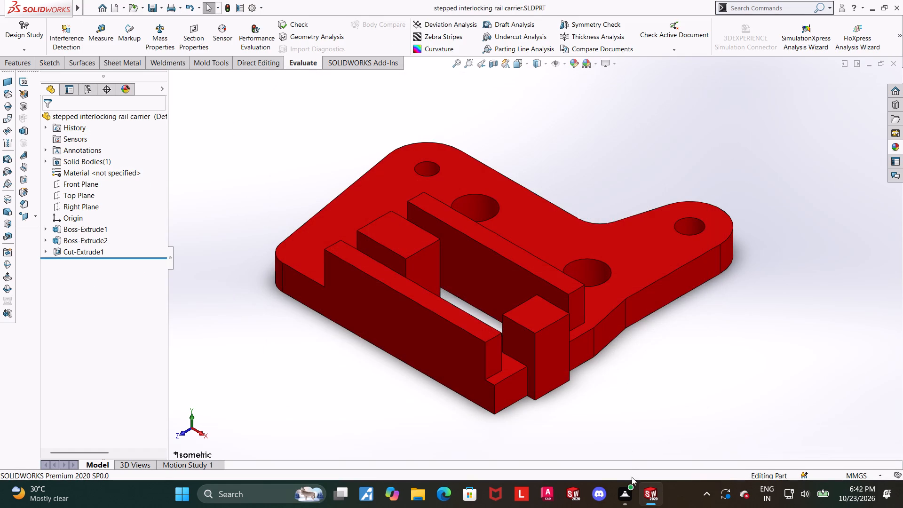